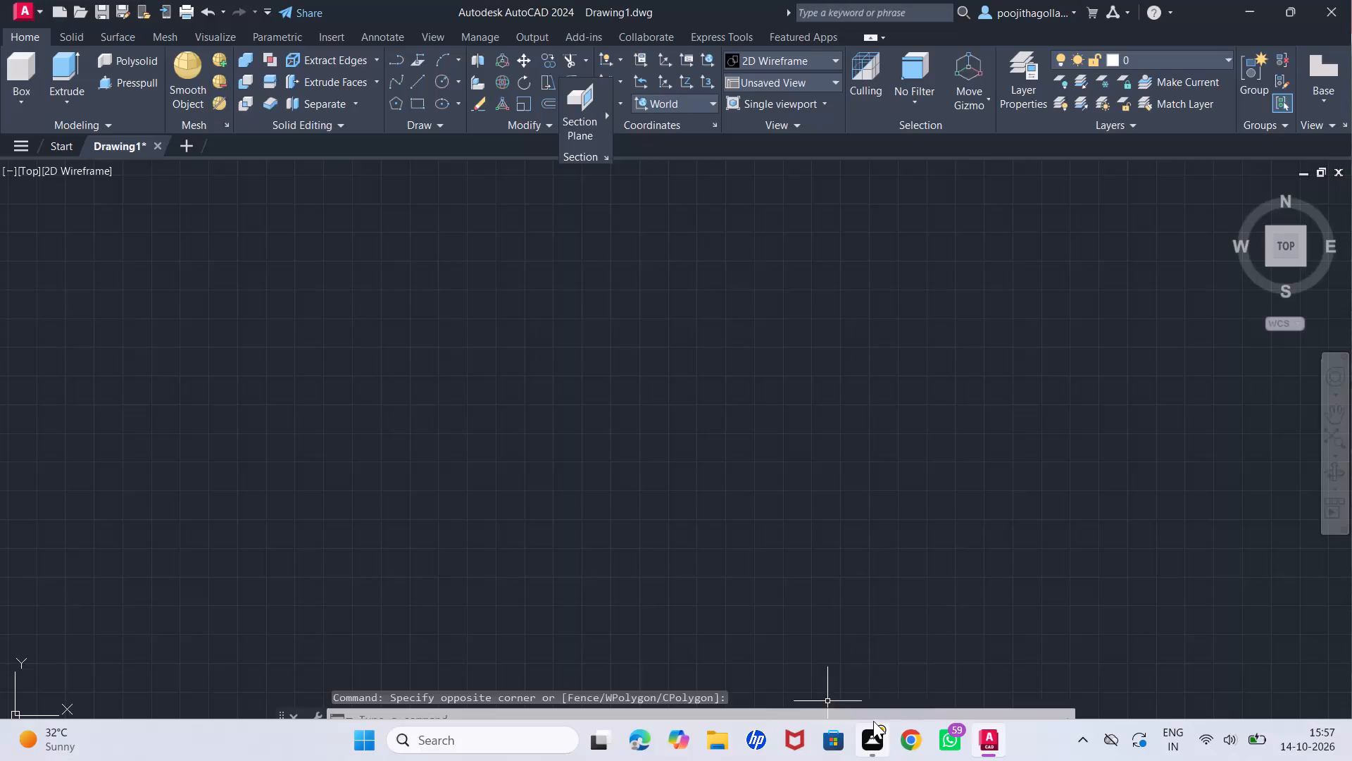
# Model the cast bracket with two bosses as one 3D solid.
# Start a line at a free point in the empty drawing area.
pyautogui.click(1004, 513)
pyautogui.click(930, 500)
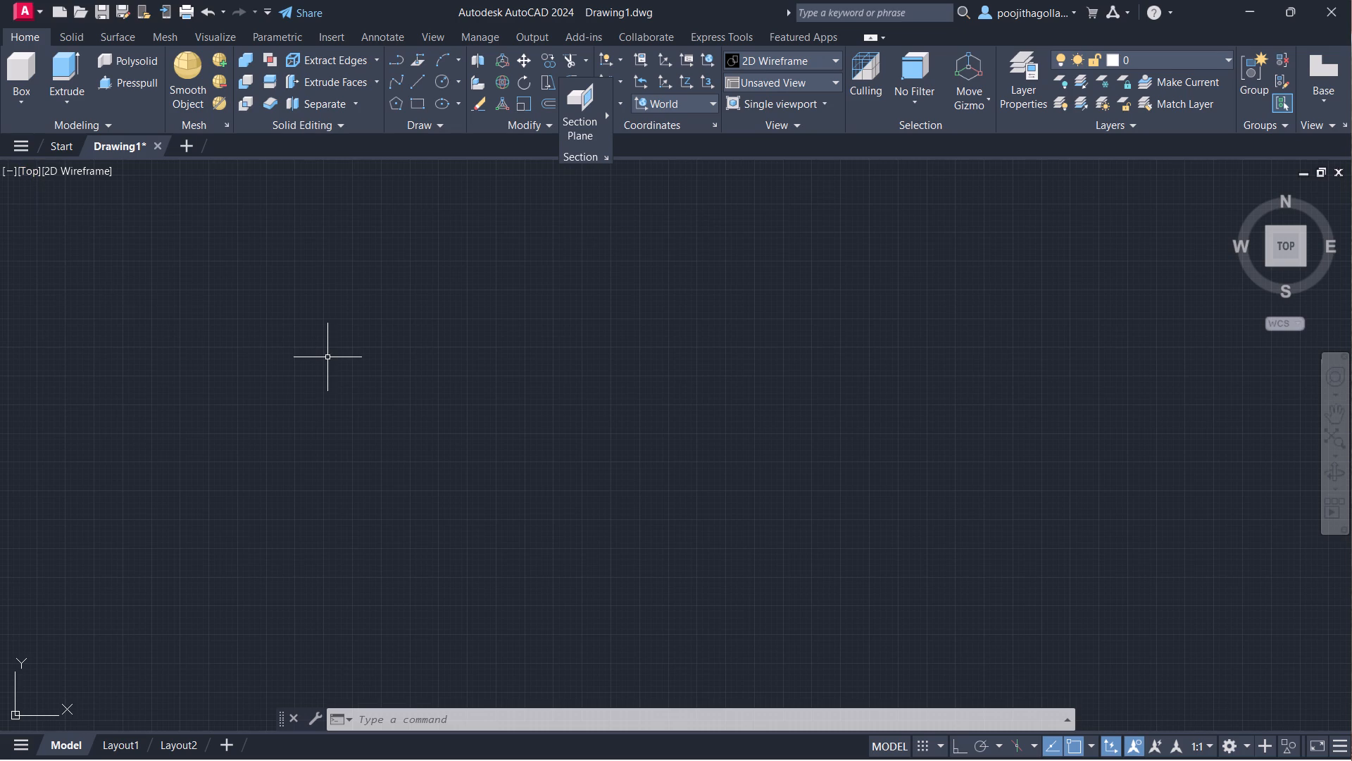
pyautogui.press('l')
pyautogui.press('Return')
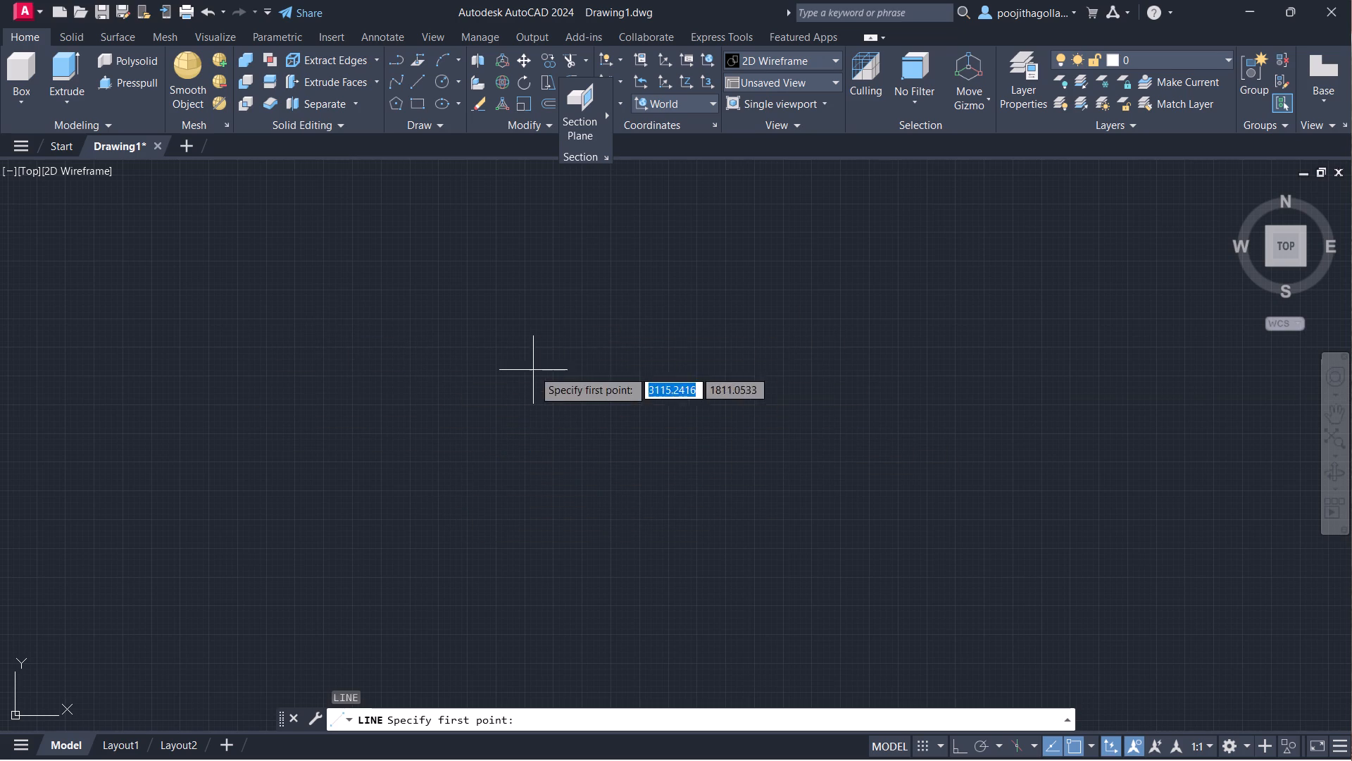
pyautogui.click(509, 495)
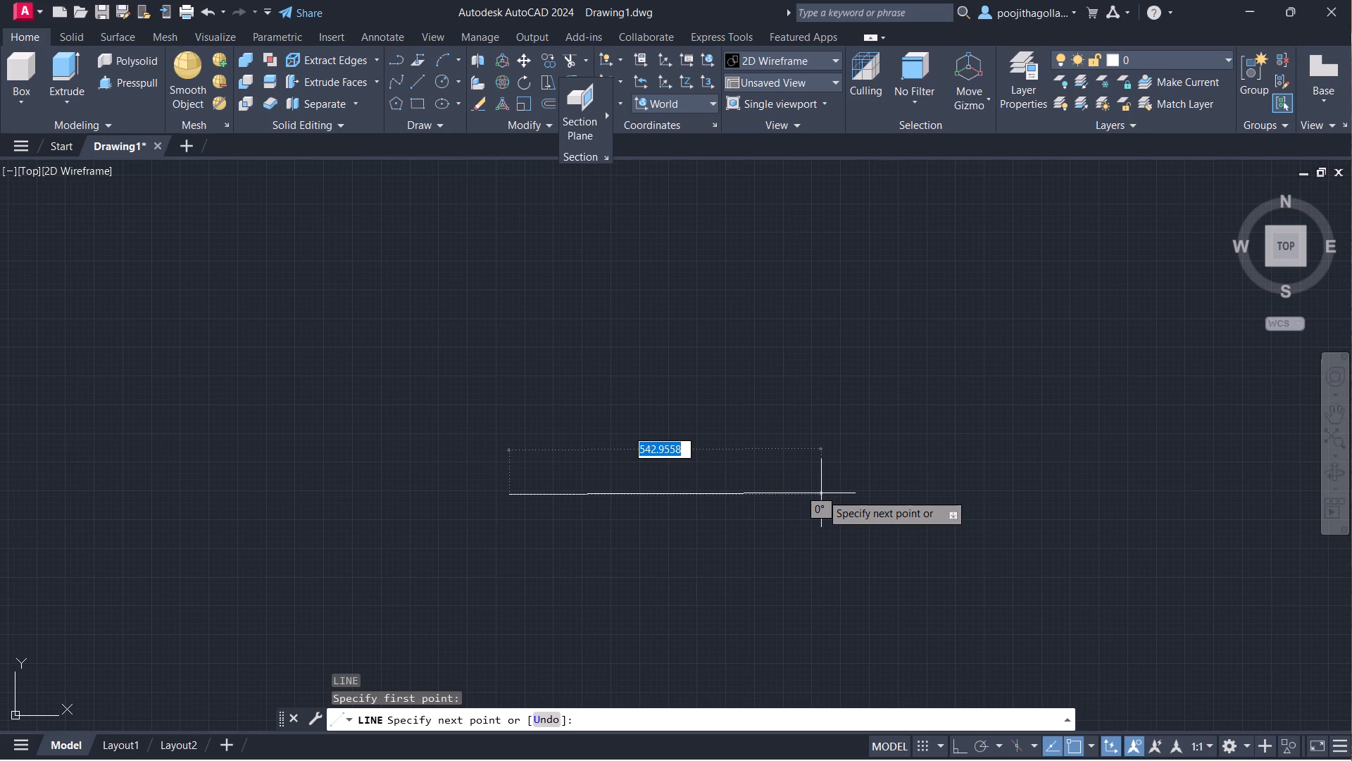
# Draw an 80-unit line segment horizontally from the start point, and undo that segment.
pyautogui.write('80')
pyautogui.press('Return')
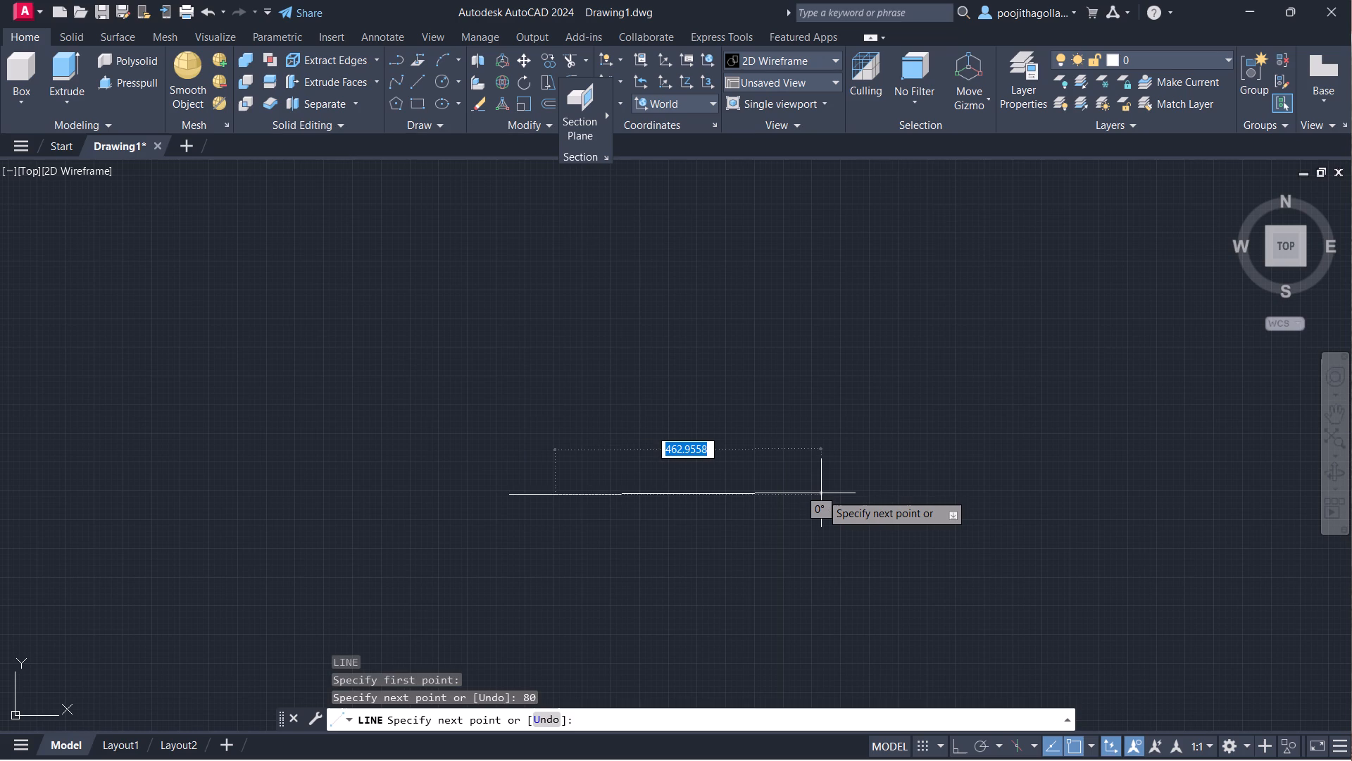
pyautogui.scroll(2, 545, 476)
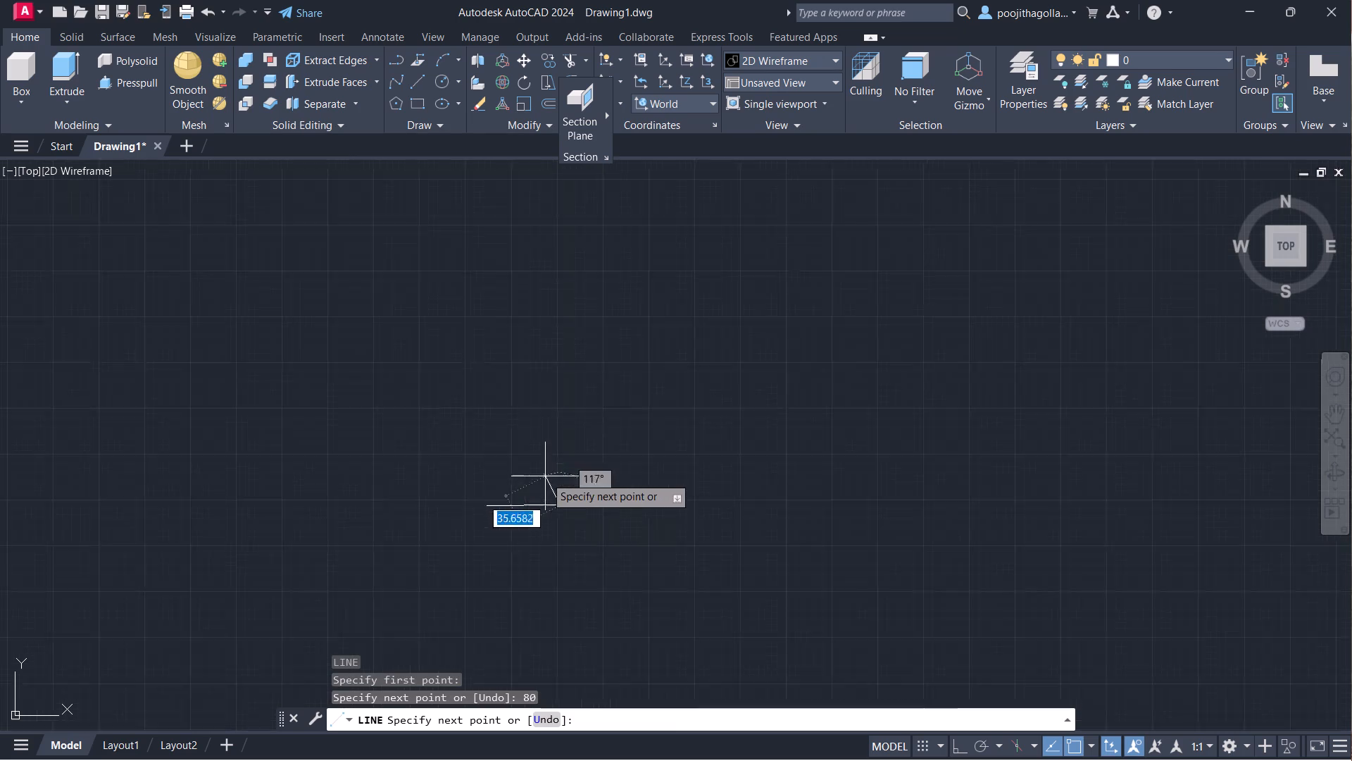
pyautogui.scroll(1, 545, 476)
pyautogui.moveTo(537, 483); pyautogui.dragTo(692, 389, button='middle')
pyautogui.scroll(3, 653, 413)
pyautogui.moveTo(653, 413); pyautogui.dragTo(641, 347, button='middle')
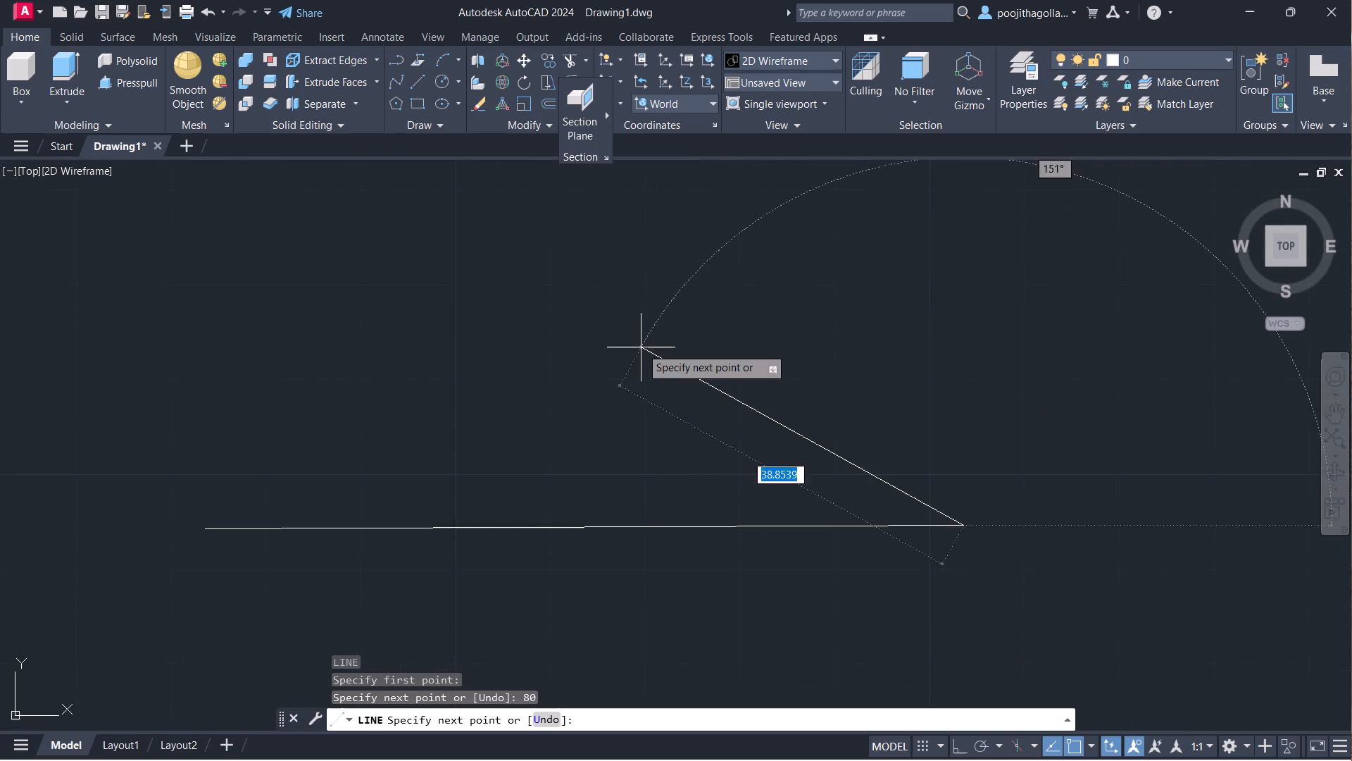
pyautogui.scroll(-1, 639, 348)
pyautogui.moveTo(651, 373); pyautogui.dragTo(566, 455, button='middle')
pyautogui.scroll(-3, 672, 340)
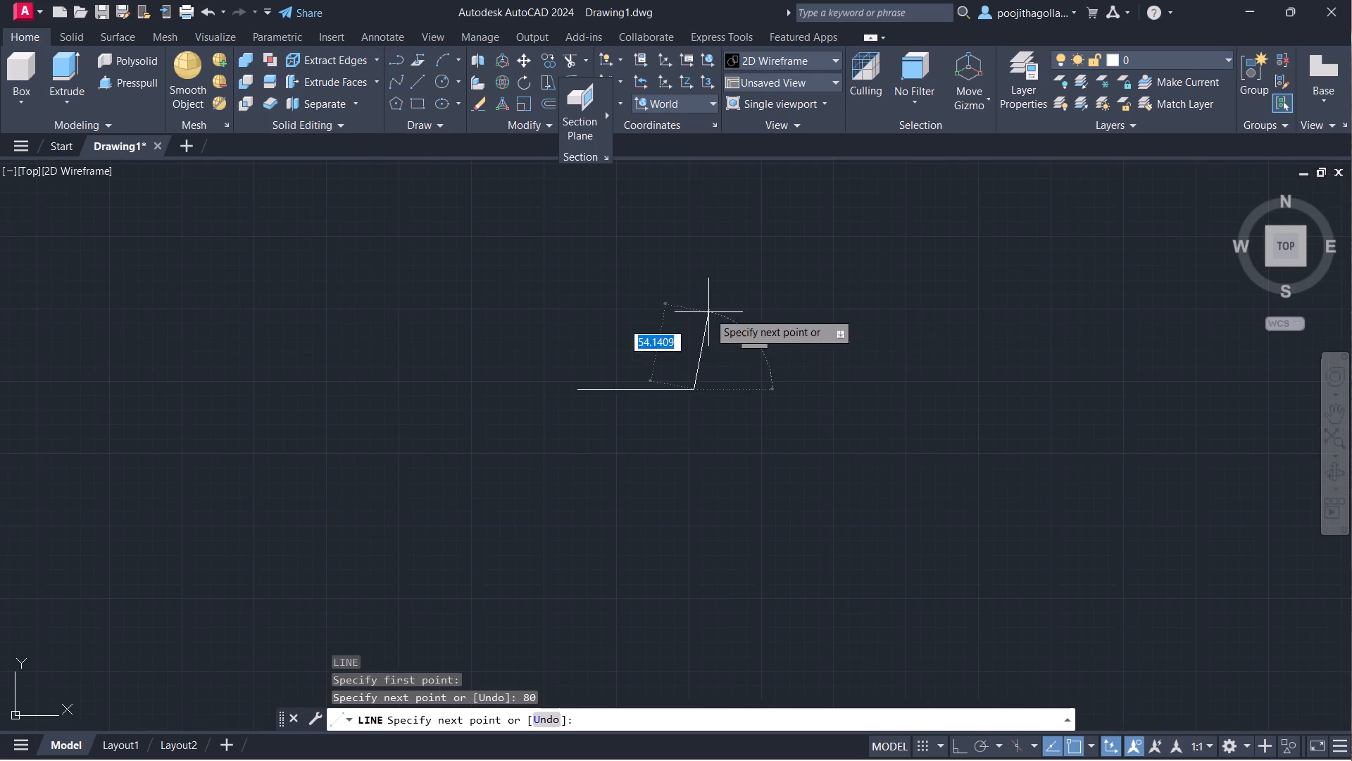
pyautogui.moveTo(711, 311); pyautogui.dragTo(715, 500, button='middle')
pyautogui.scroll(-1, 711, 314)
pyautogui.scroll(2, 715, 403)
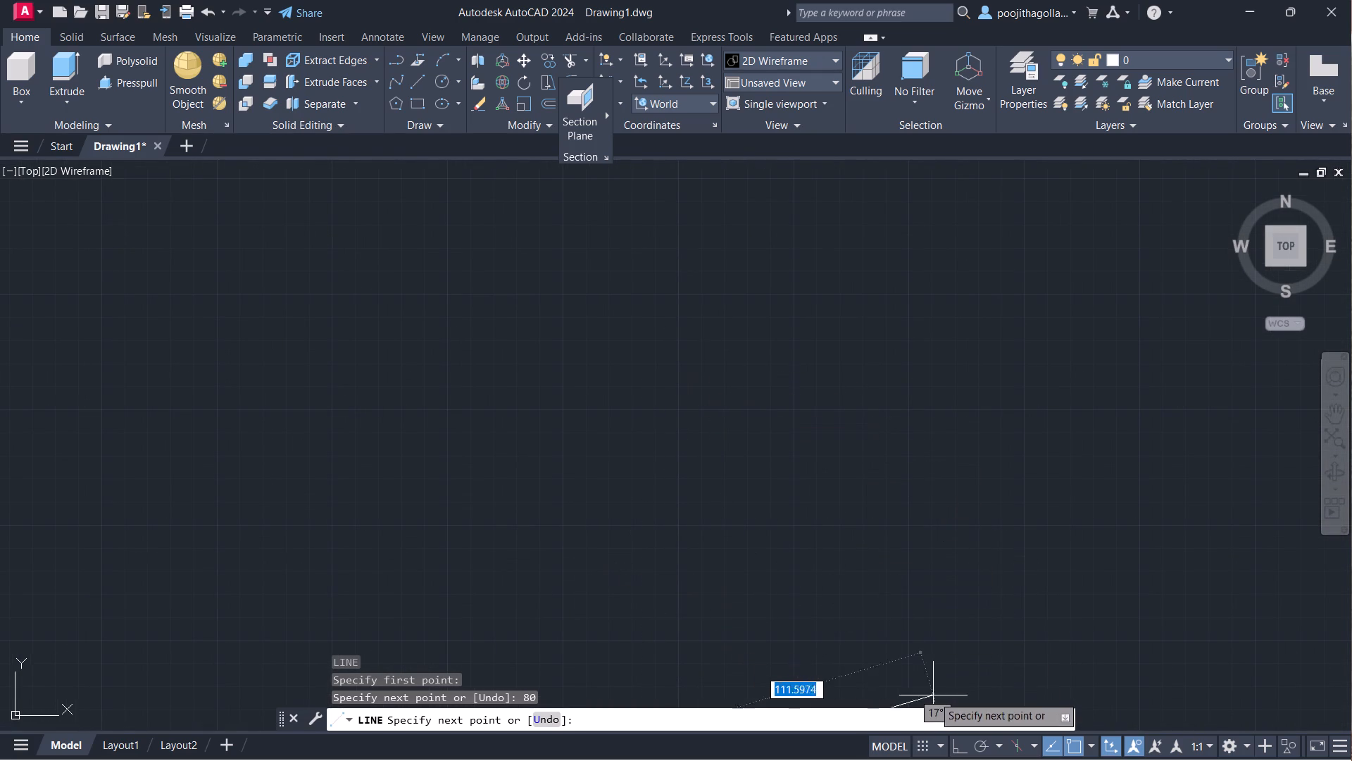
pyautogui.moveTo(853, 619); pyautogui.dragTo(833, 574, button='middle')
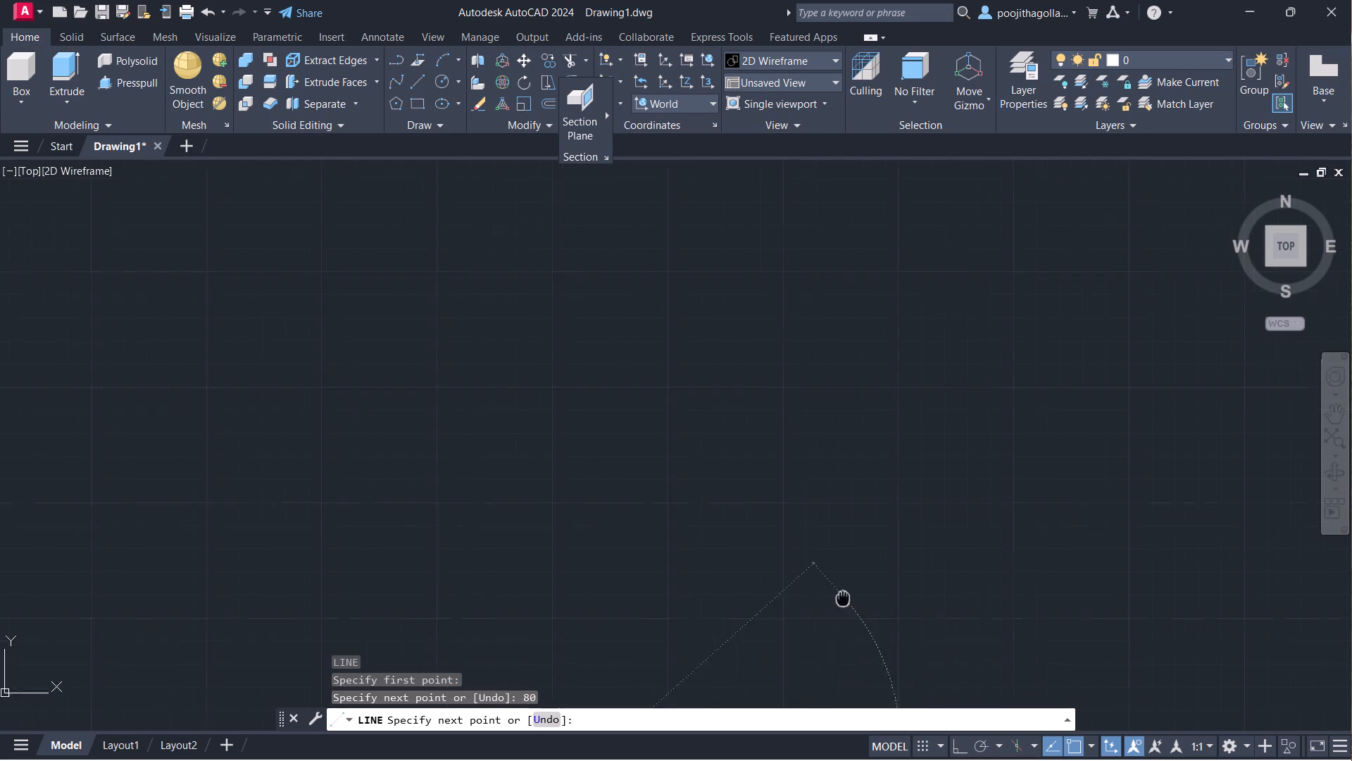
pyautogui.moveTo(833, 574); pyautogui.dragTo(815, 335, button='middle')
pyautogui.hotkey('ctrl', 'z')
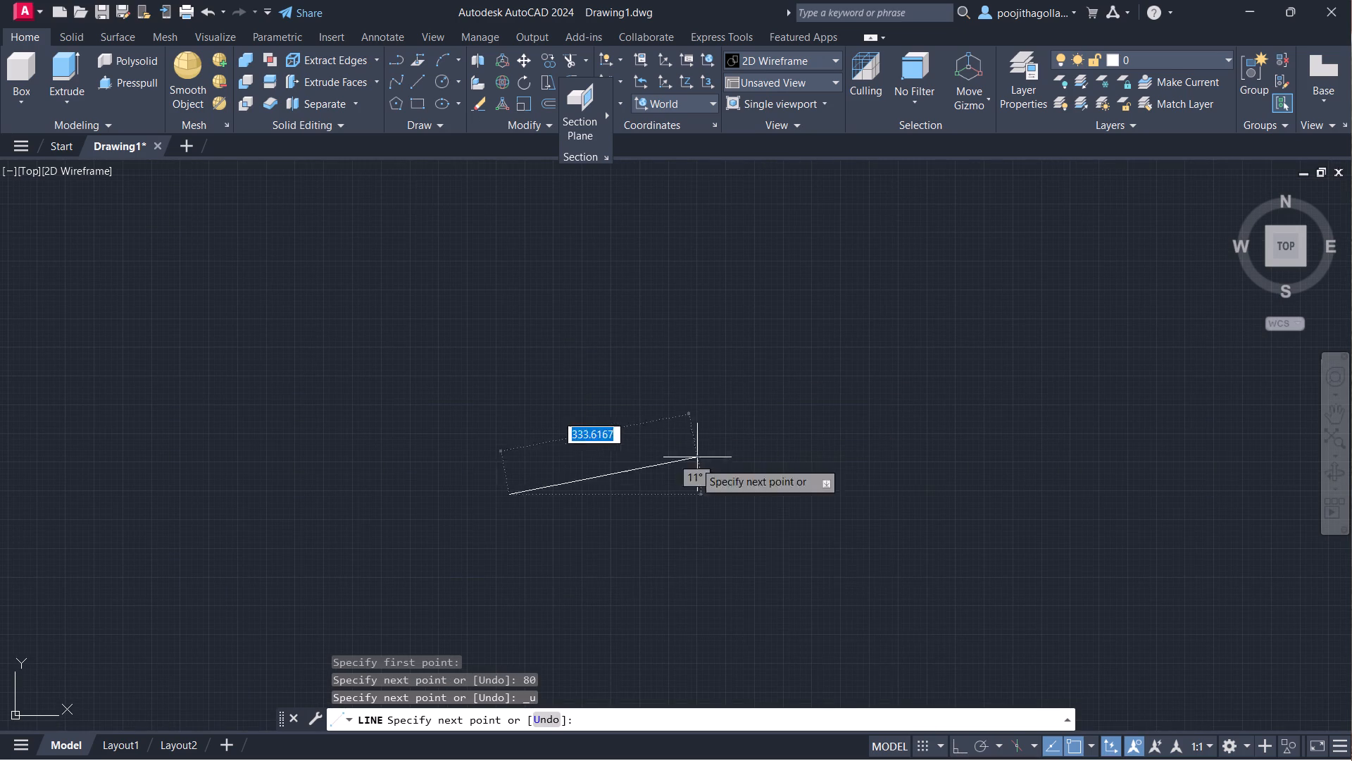
# With Ortho on, draw a closed rectangle from the start point, 80 units wide and 136 units high, using connected lines.
pyautogui.click(956, 750)
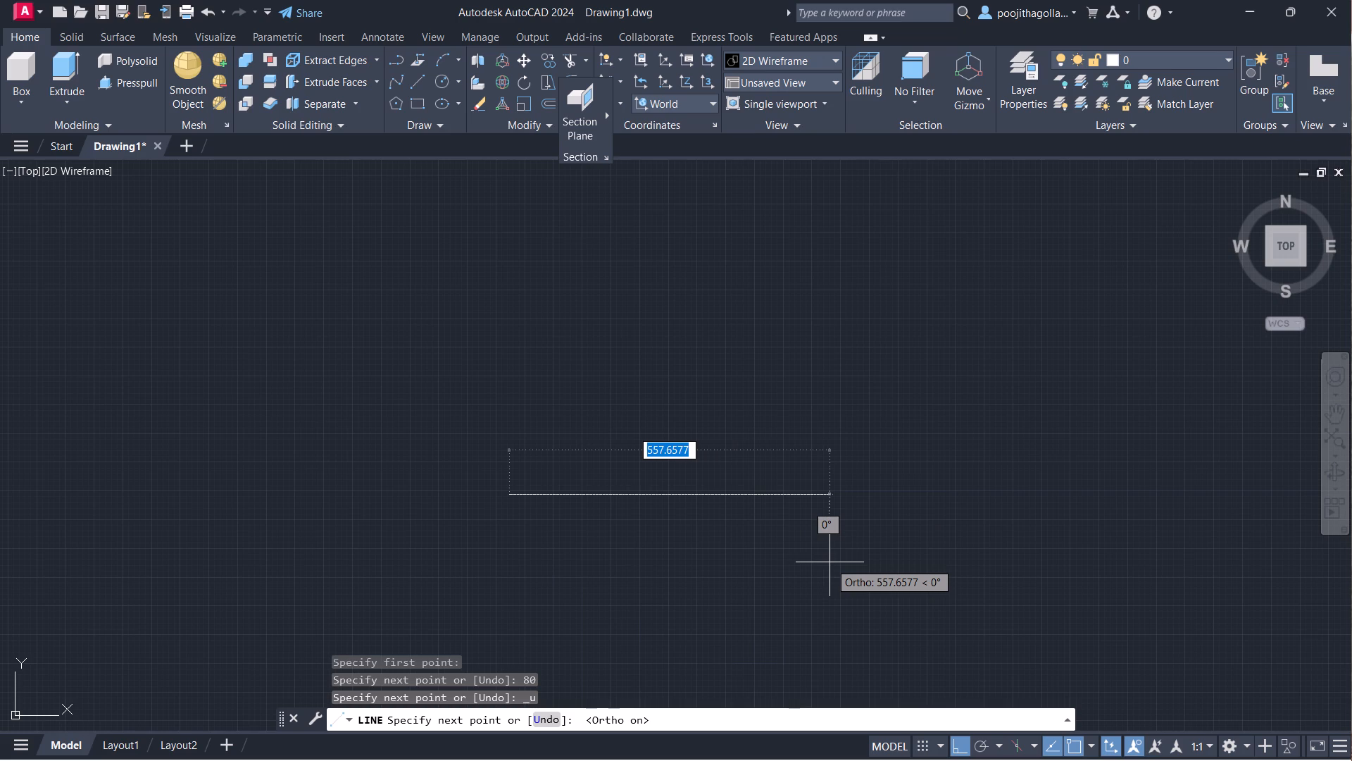
pyautogui.write('80')
pyautogui.press('Return')
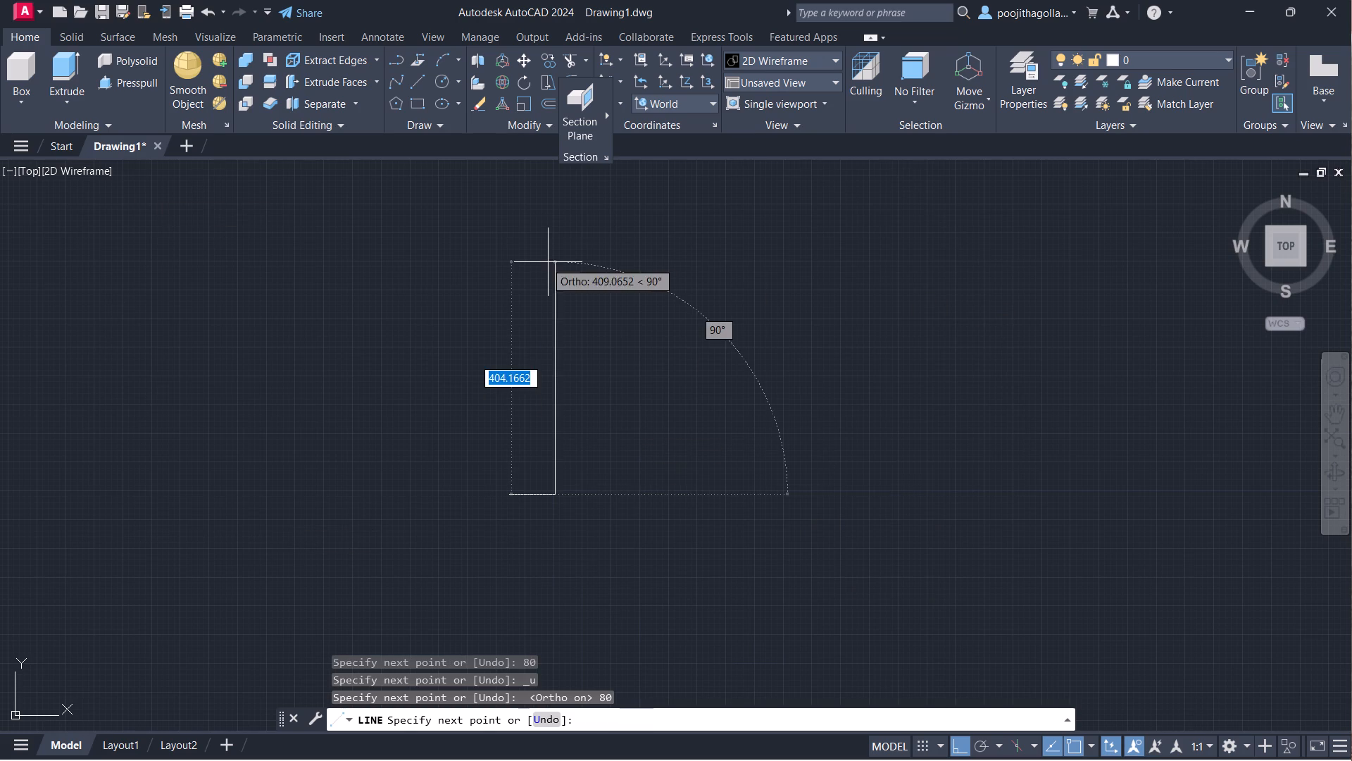
pyautogui.scroll(2, 528, 335)
pyautogui.moveTo(537, 372); pyautogui.dragTo(586, 267, button='middle')
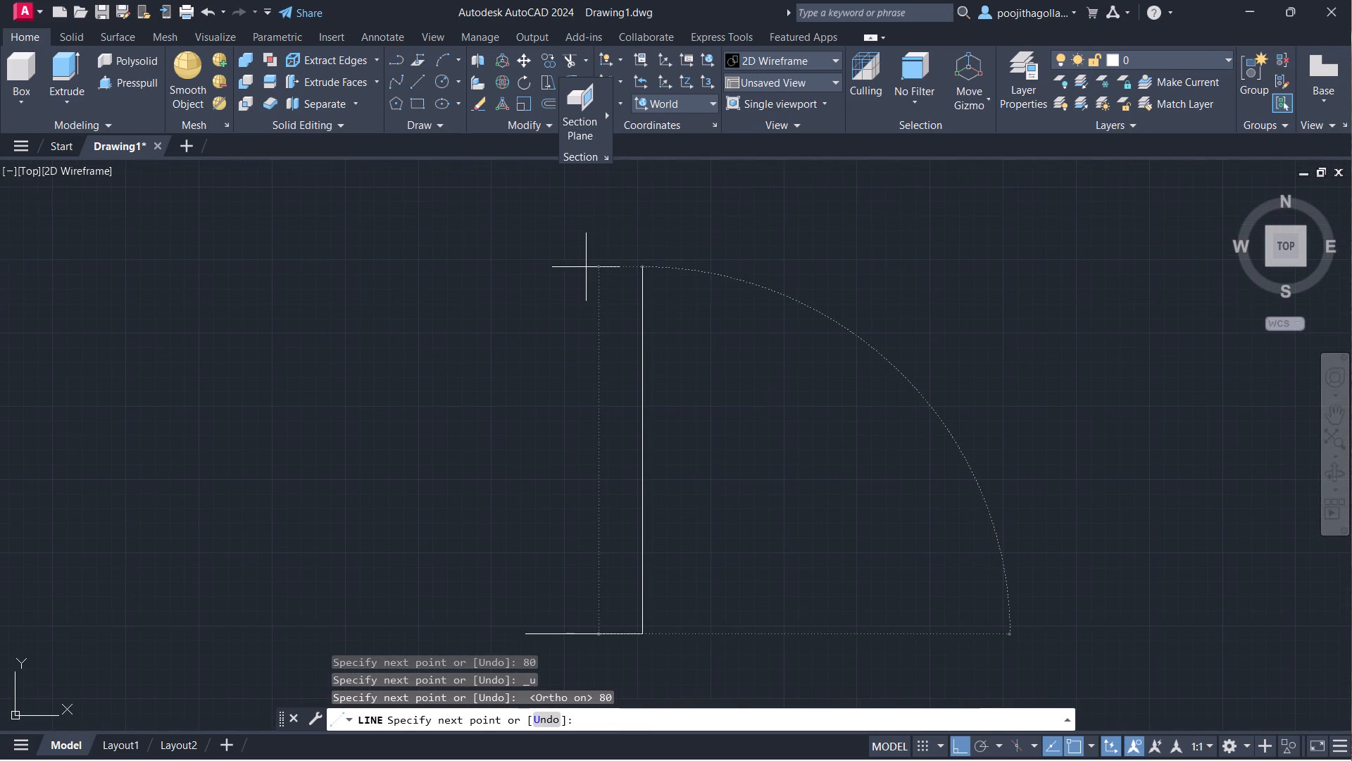
pyautogui.moveTo(584, 268); pyautogui.dragTo(598, 217, button='middle')
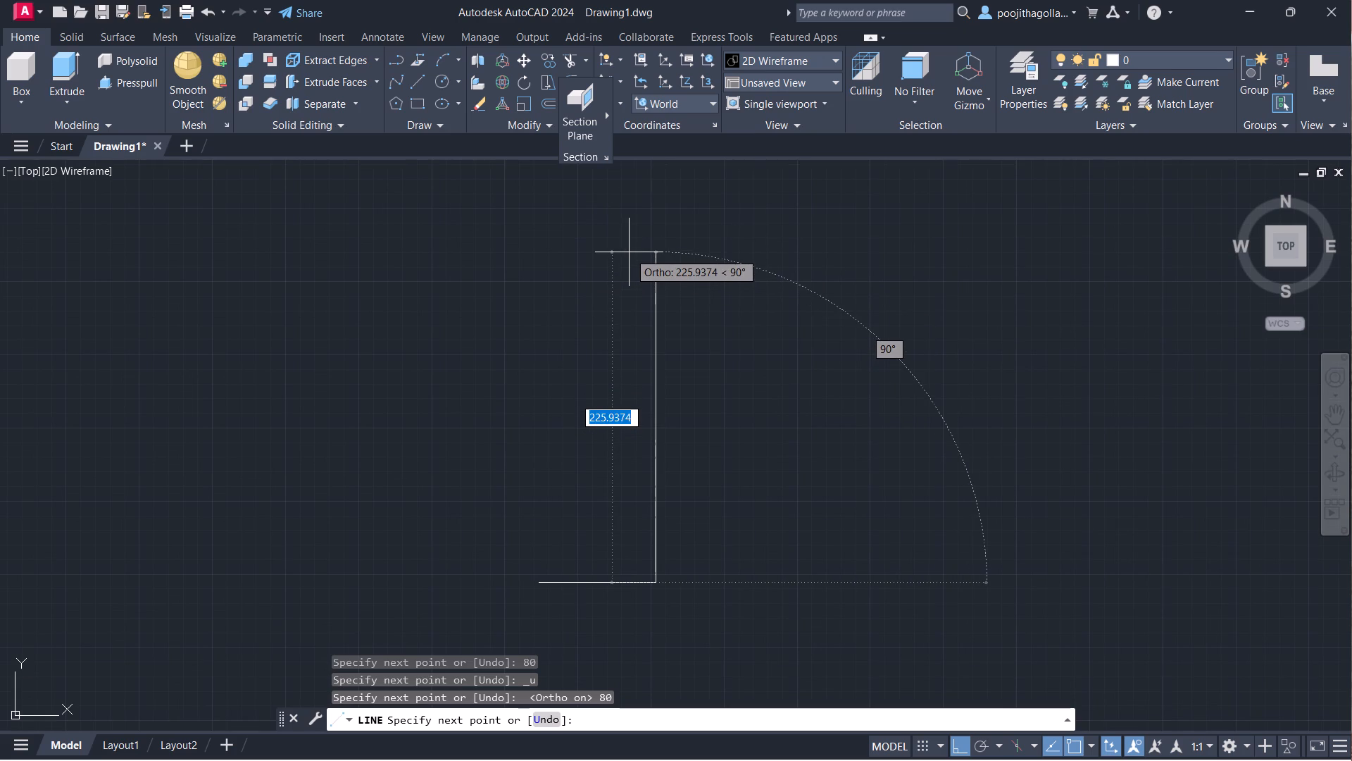
pyautogui.write('13')
pyautogui.press('6')
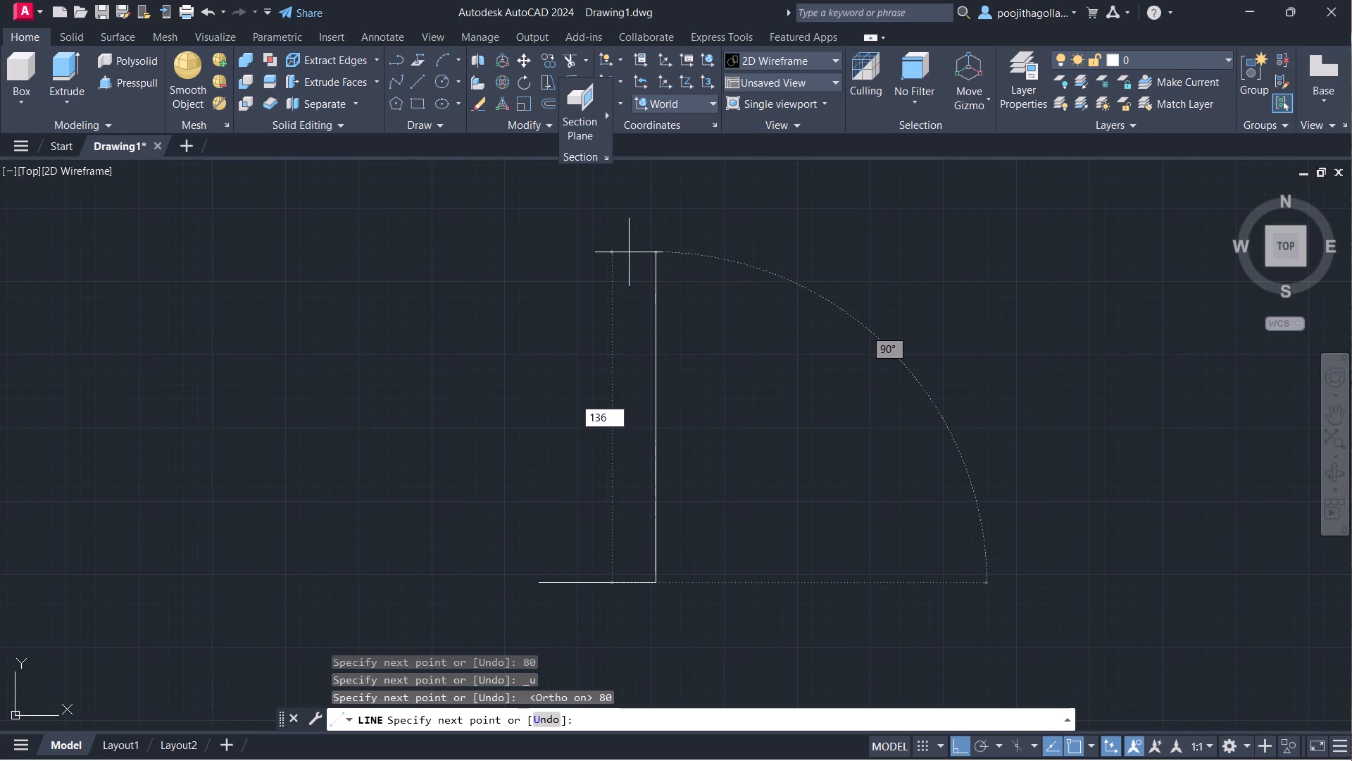
pyautogui.press('Return')
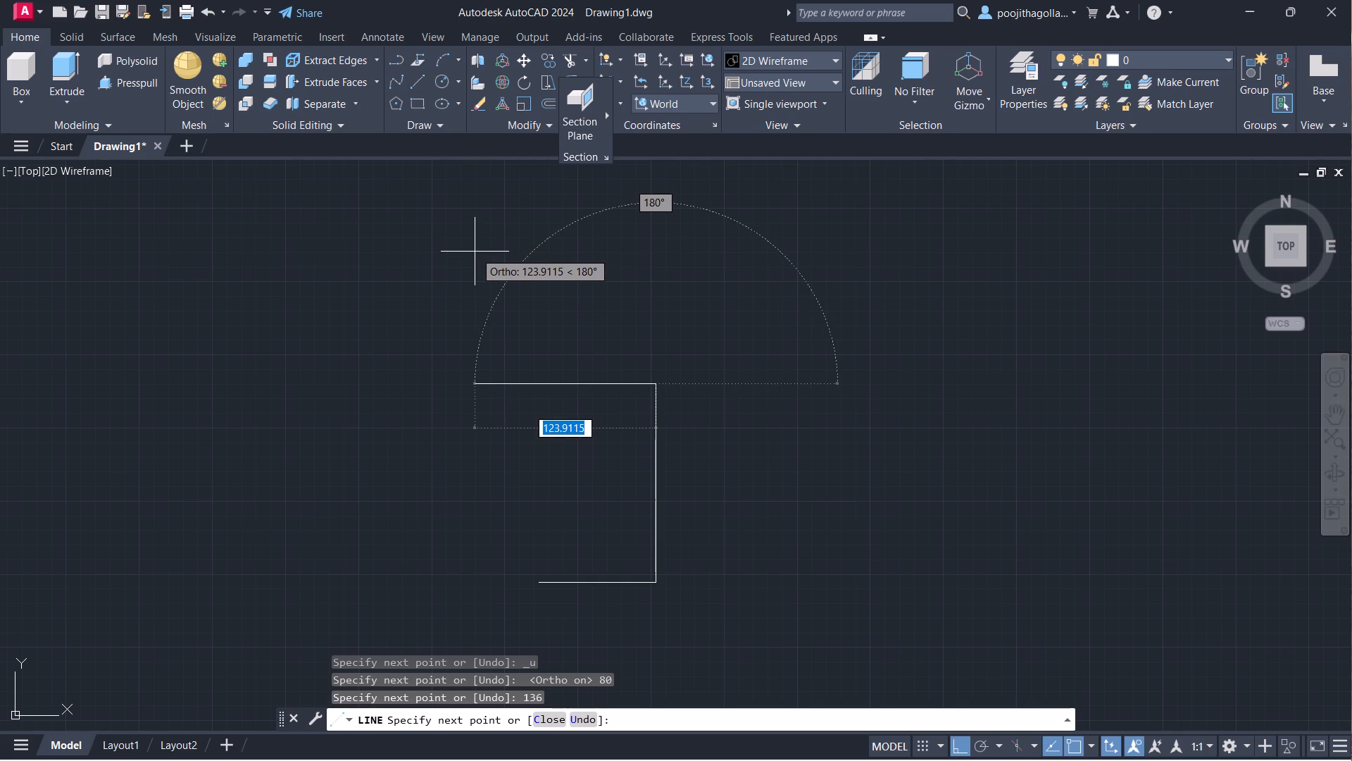
pyautogui.write('80')
pyautogui.press('Return')
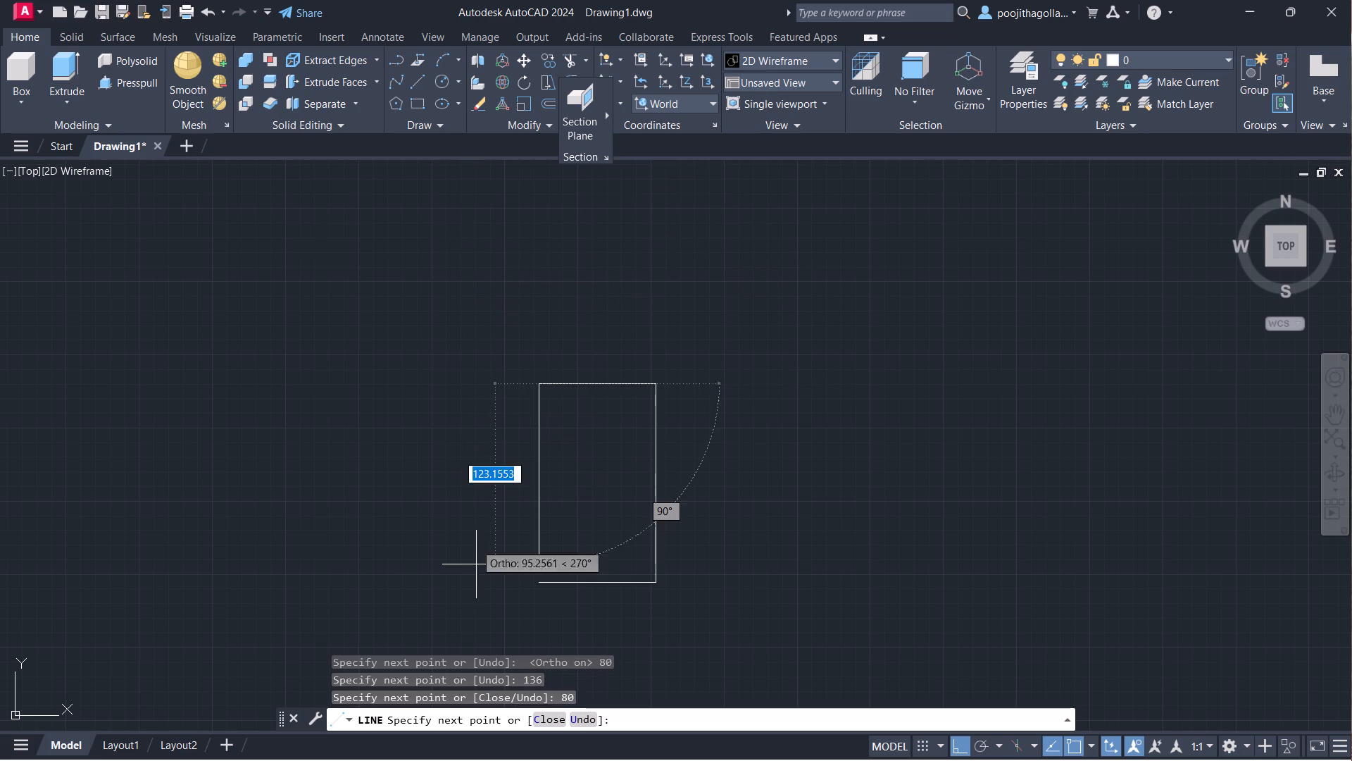
pyautogui.click(537, 580)
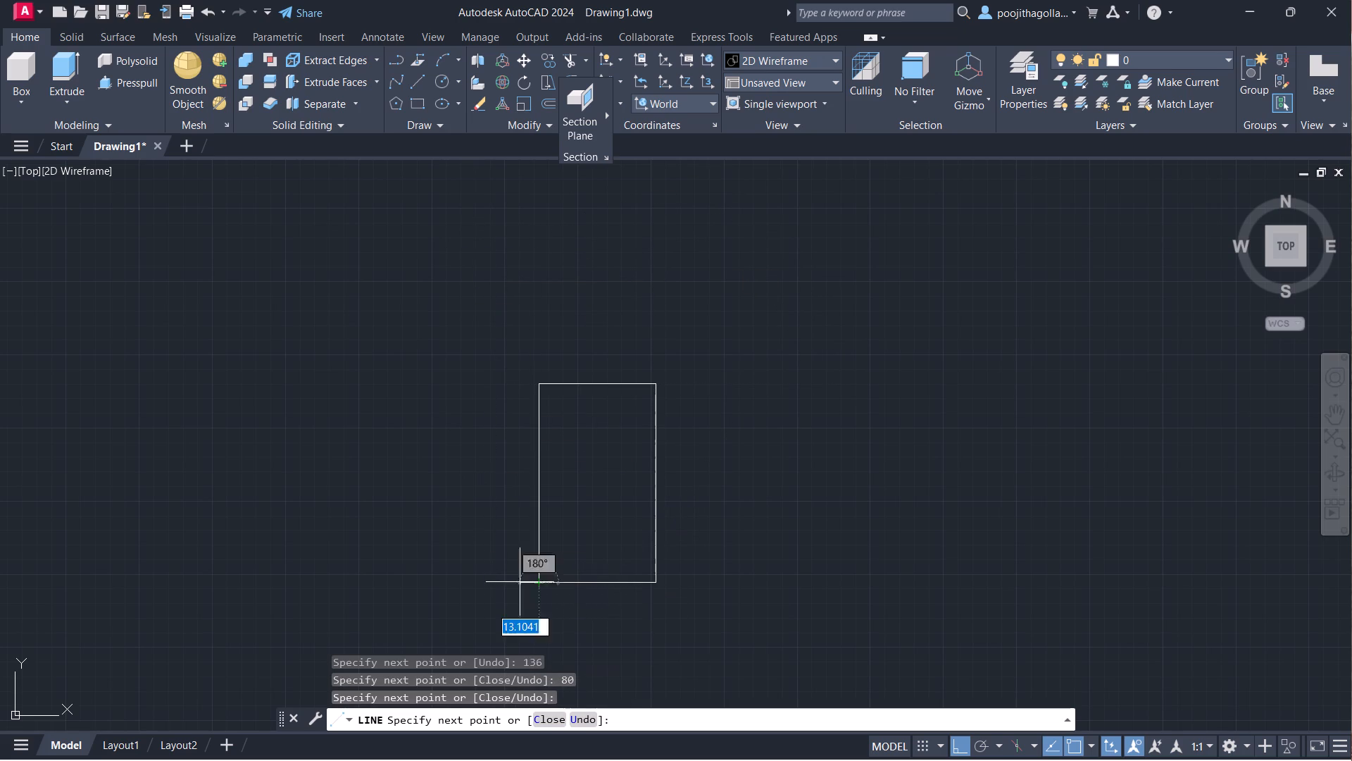
pyautogui.press('Escape')
pyautogui.moveTo(603, 529); pyautogui.dragTo(611, 481, button='middle')
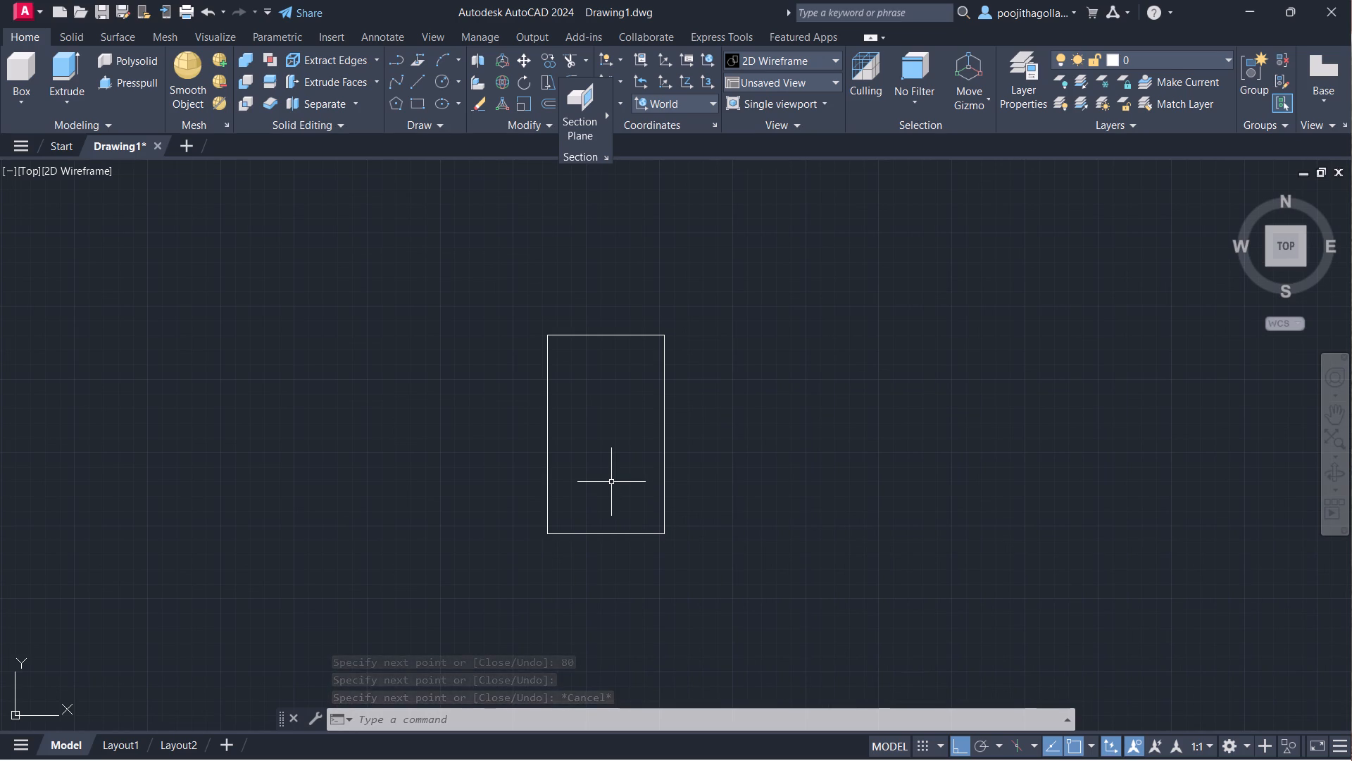
pyautogui.moveTo(746, 296); pyautogui.dragTo(721, 331)
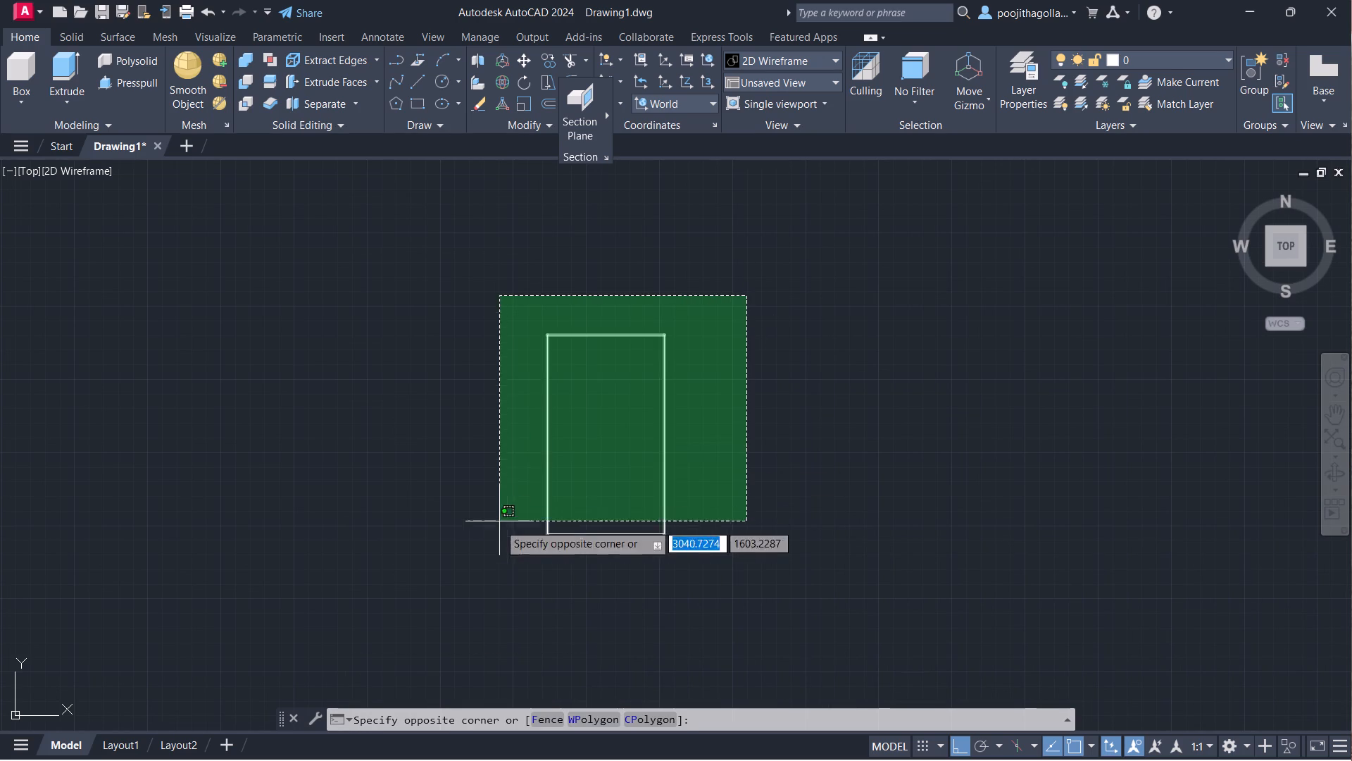
pyautogui.press('Escape')
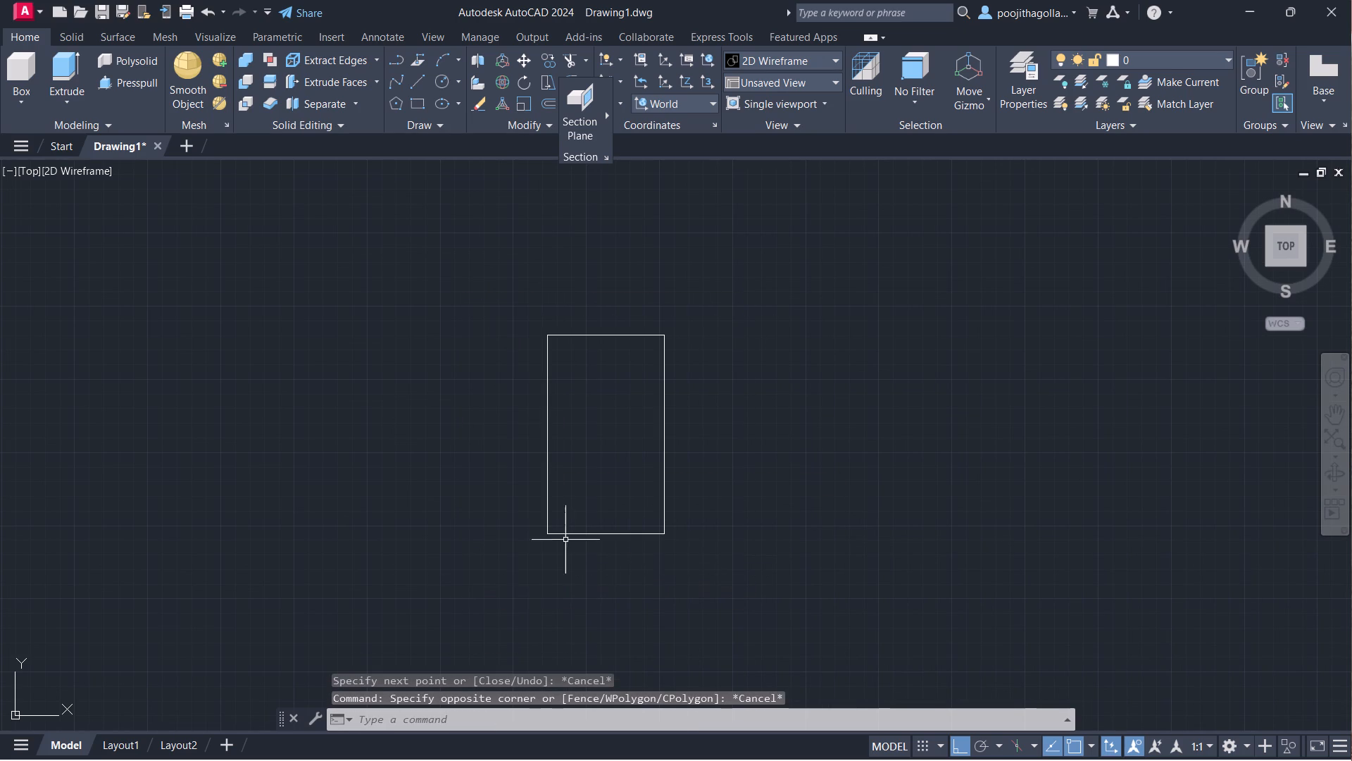
# Draw a line from the rectangle's lower-left corner 18 units along the bottom edge and 3 units up.
pyautogui.scroll(2, 564, 540)
pyautogui.moveTo(594, 509); pyautogui.dragTo(596, 537, button='middle')
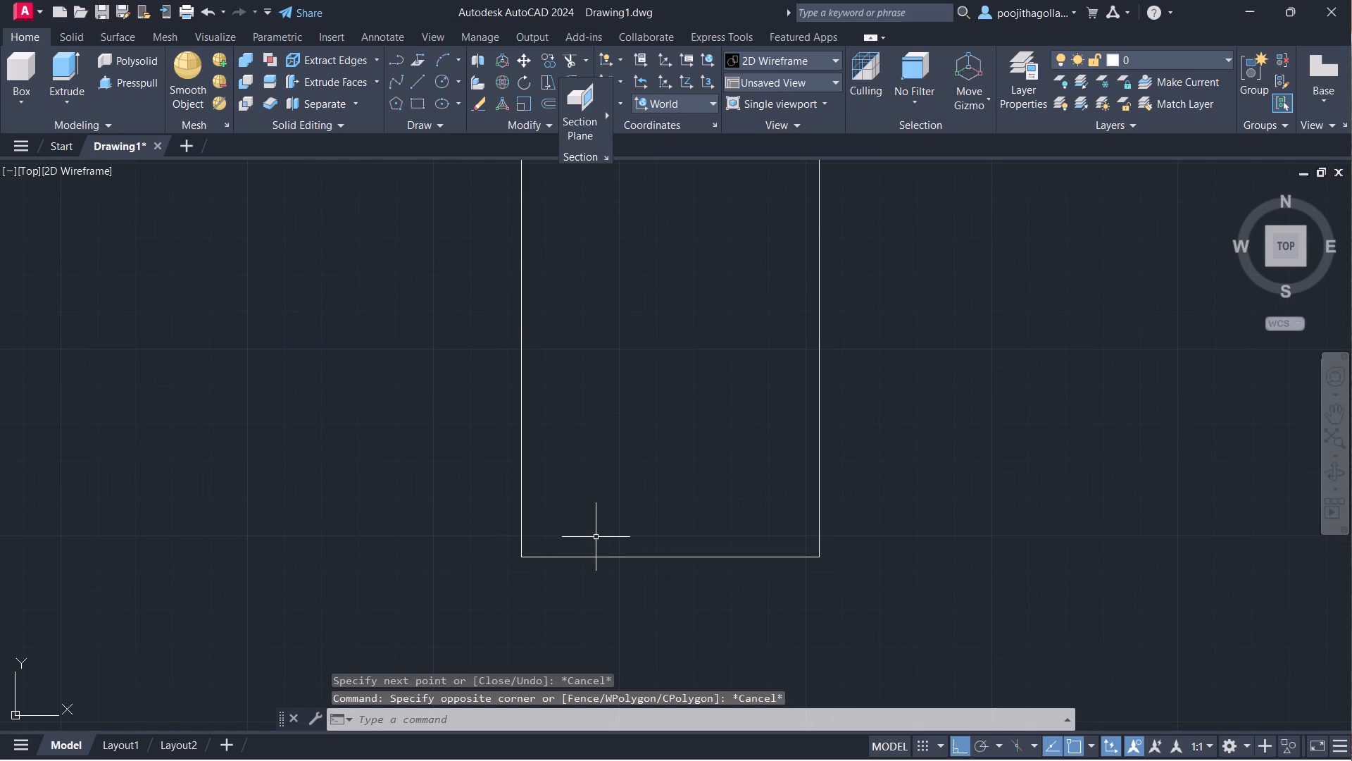
pyautogui.press('l')
pyautogui.press('Return')
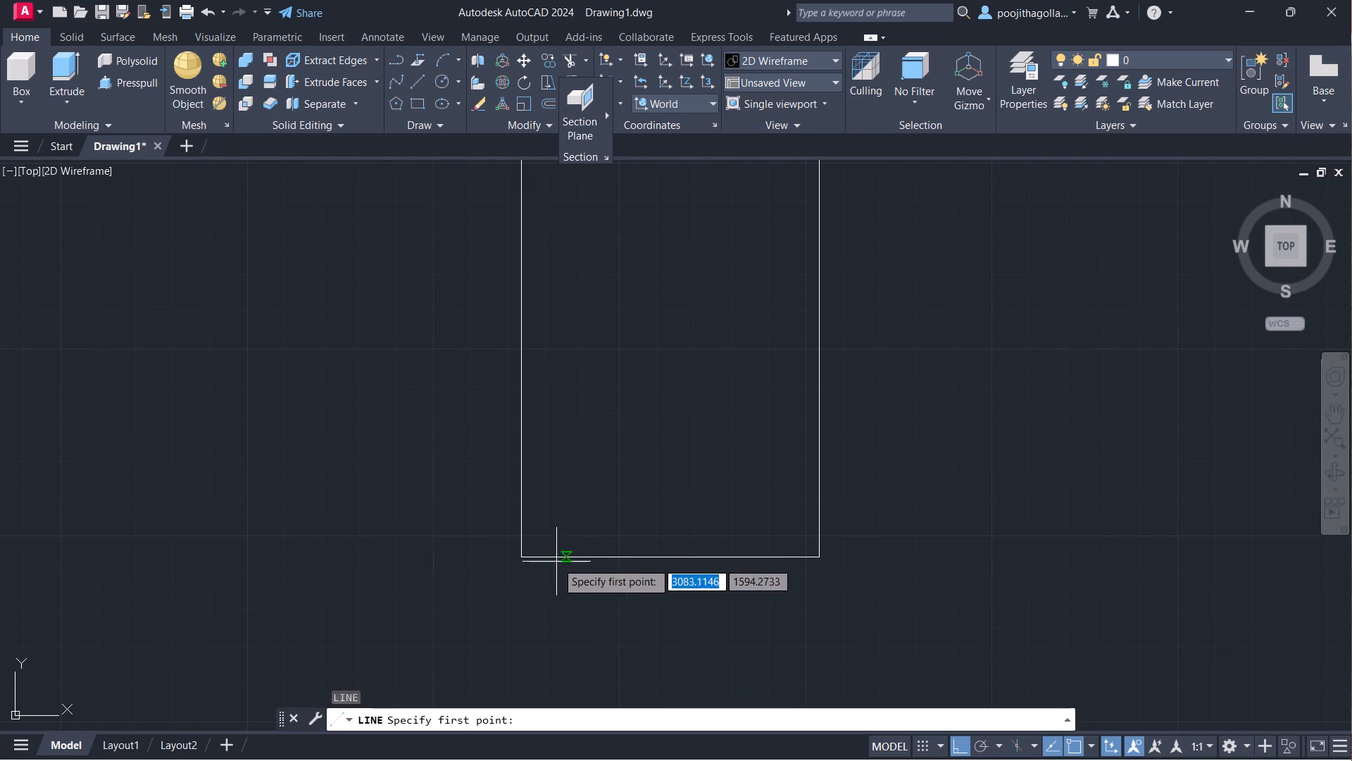
pyautogui.click(525, 557)
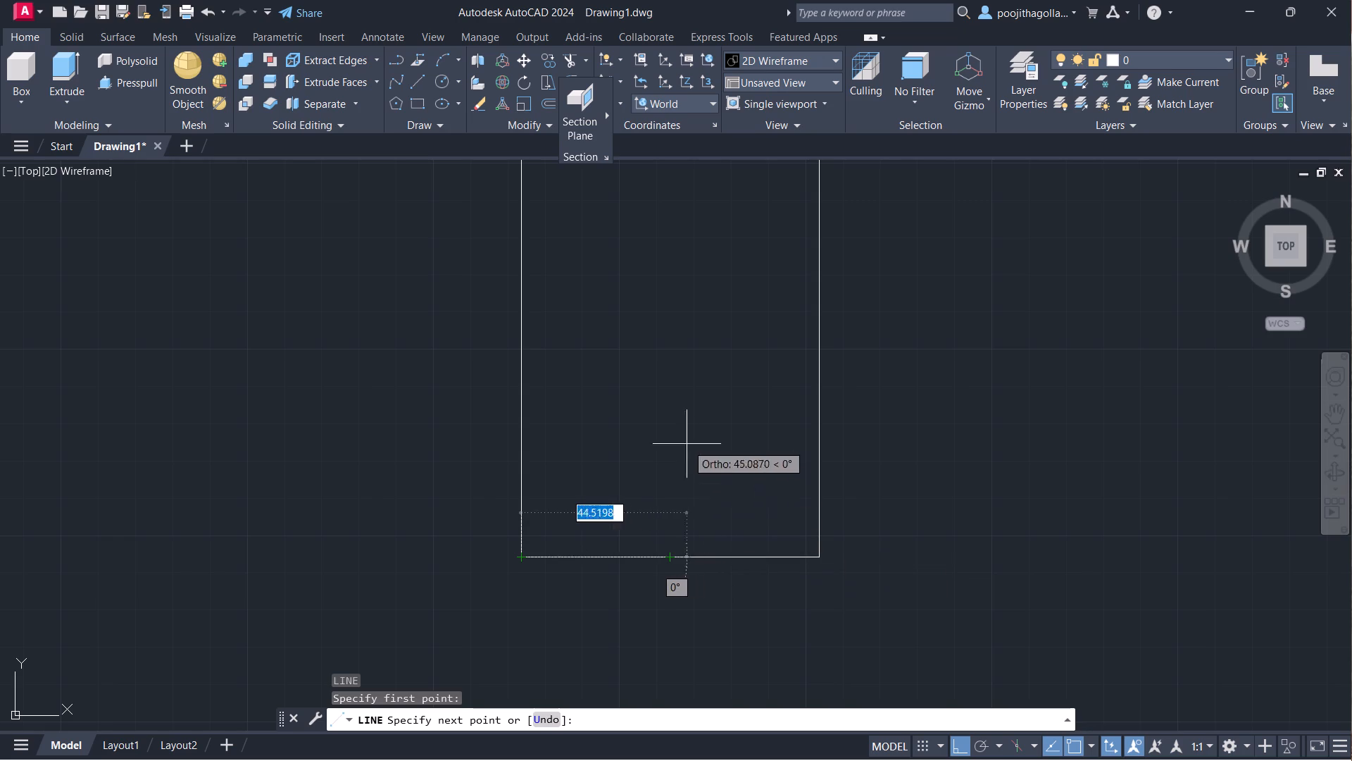
pyautogui.moveTo(653, 416); pyautogui.dragTo(656, 448, button='middle')
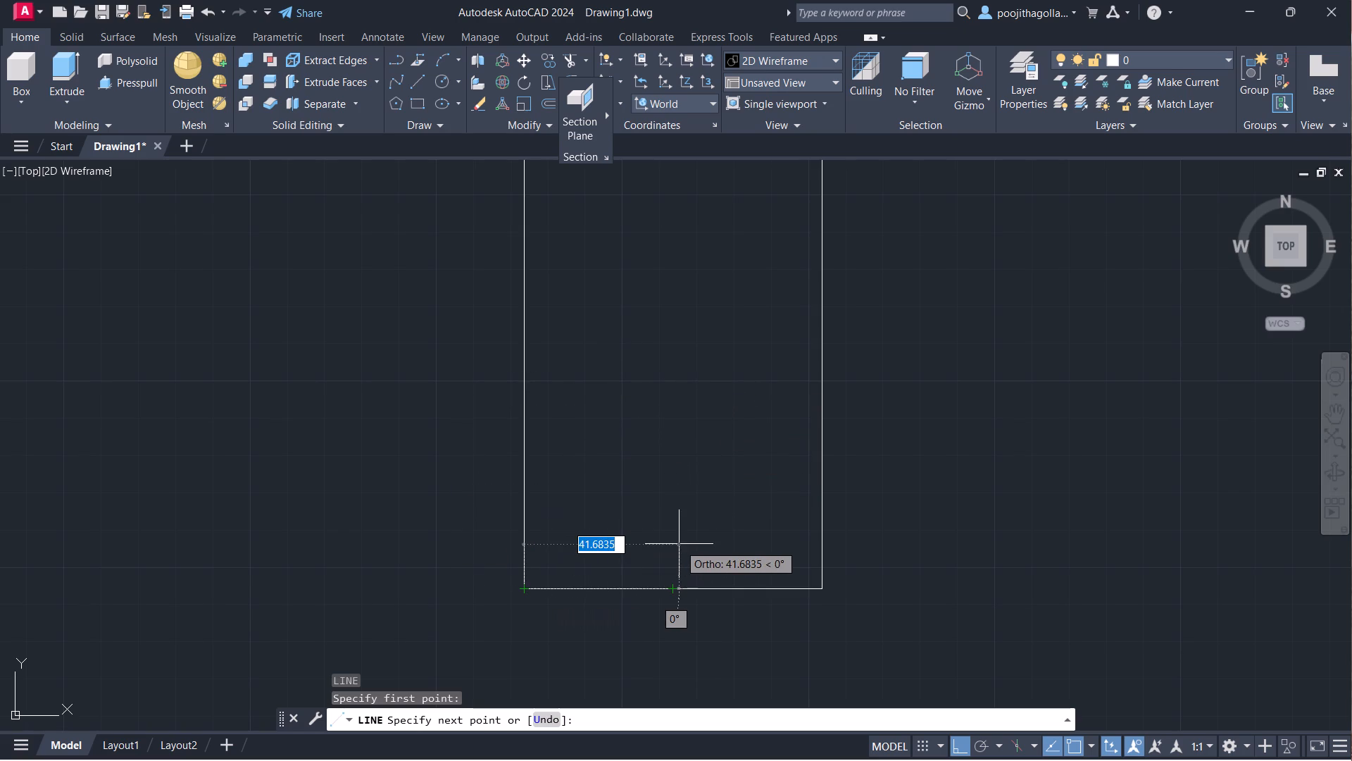
pyautogui.write('18')
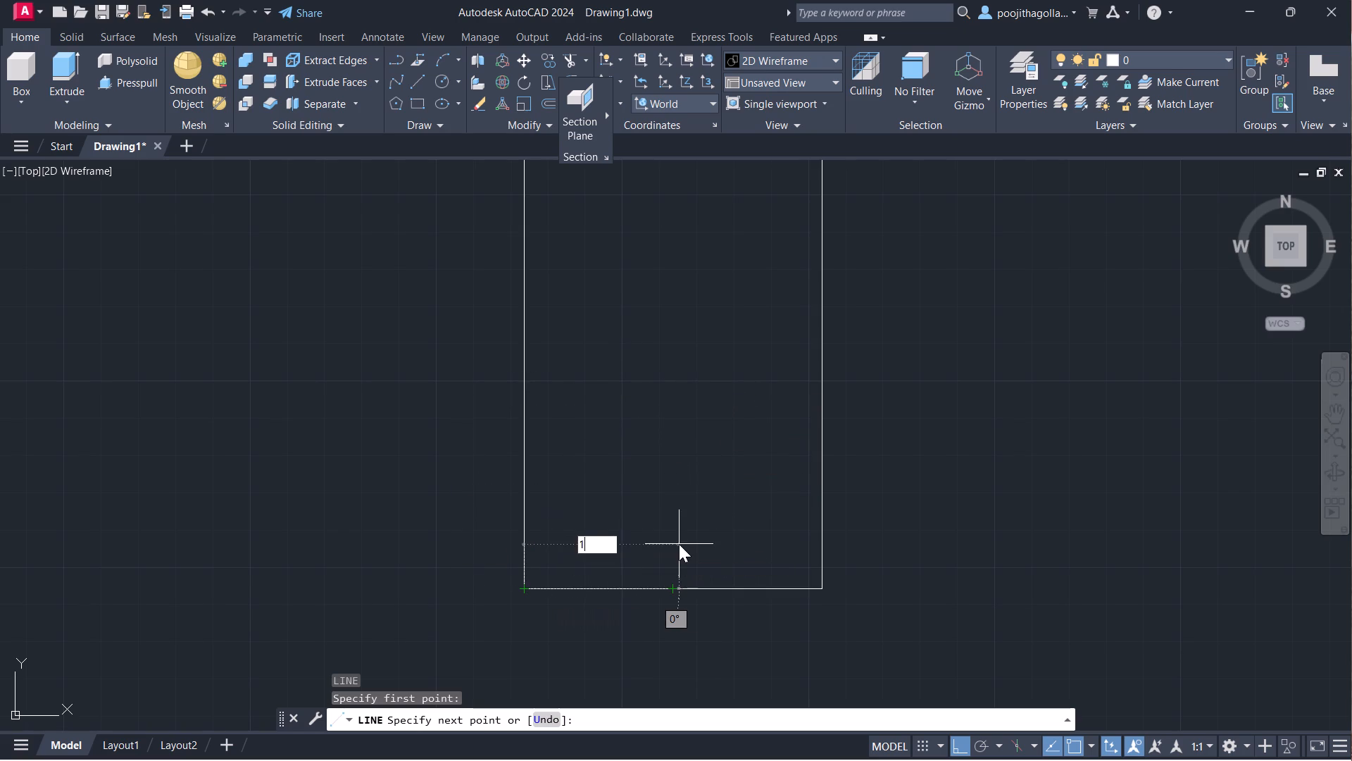
pyautogui.press('Return')
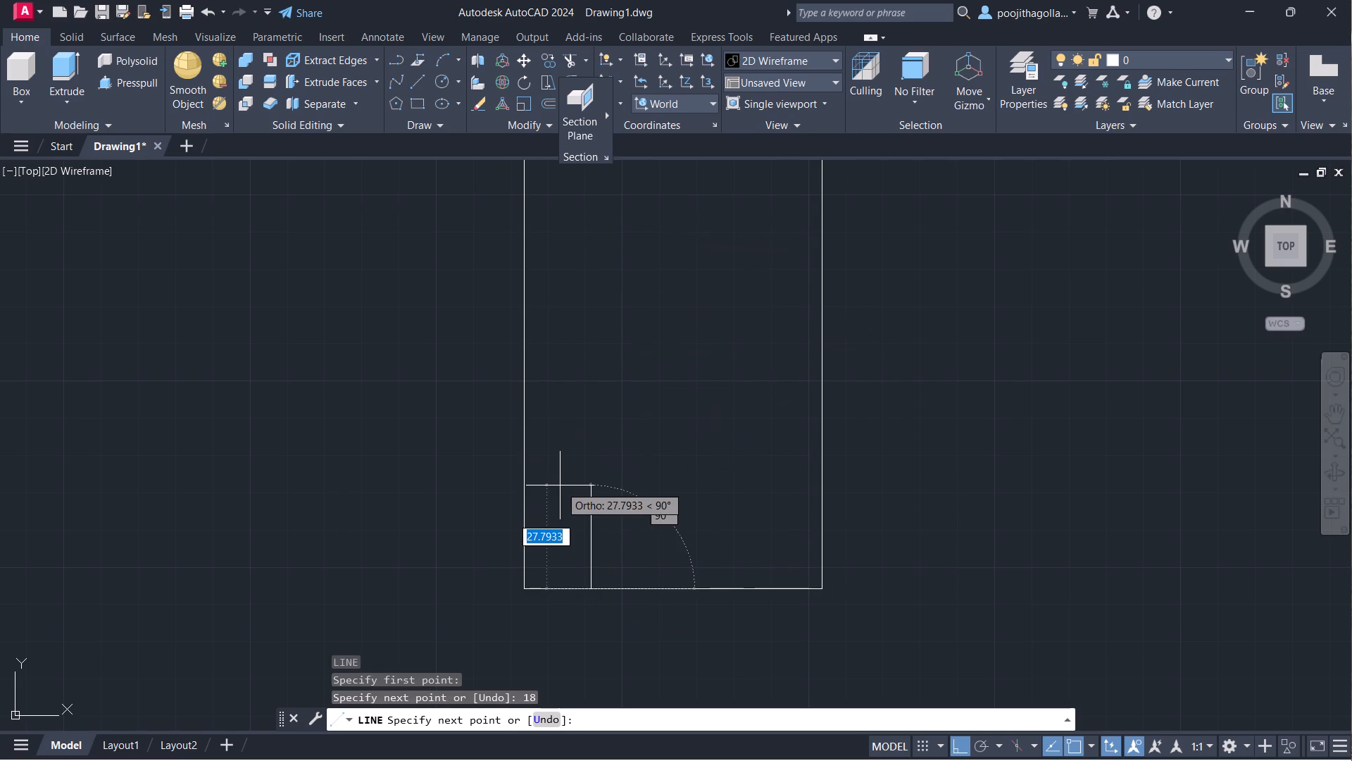
pyautogui.press('3')
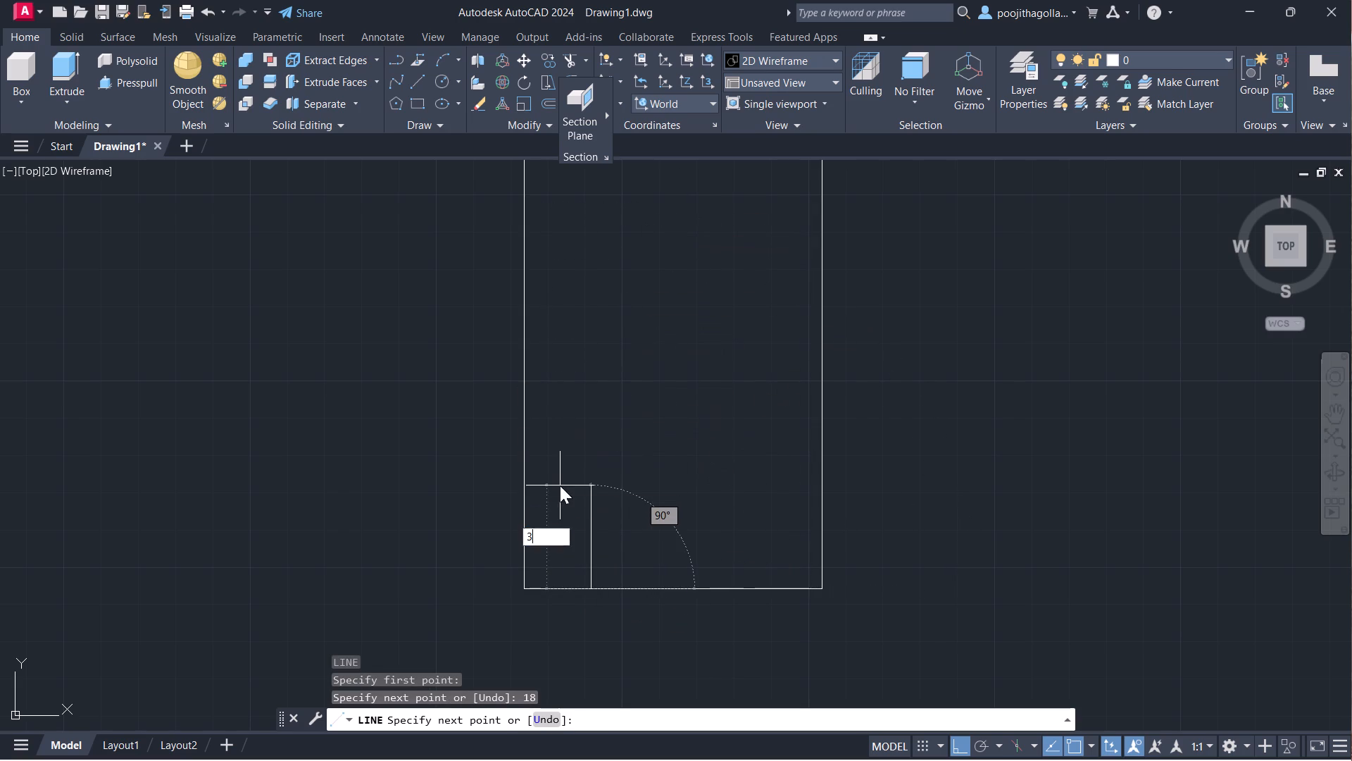
pyautogui.press('Return')
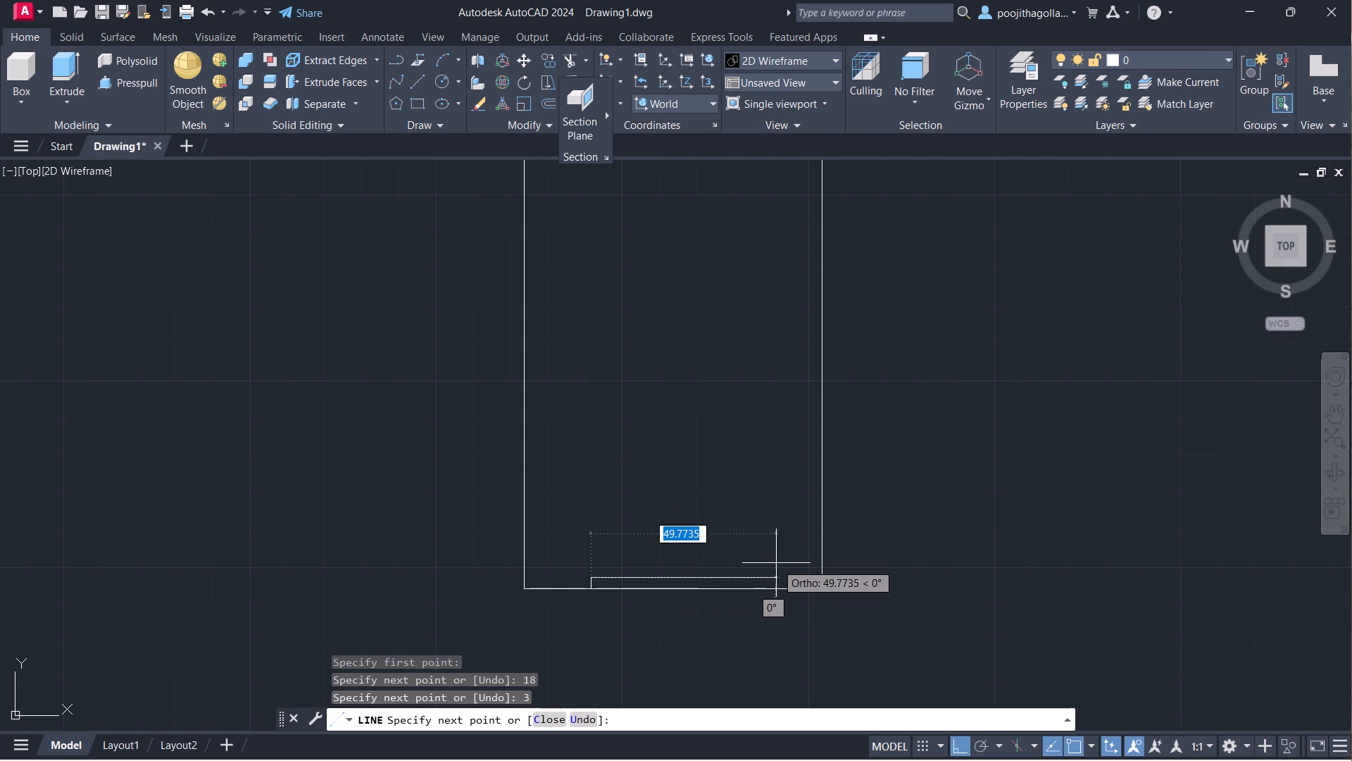
pyautogui.press('Escape')
# Draw a line from the lower-right corner 18 units inward, 3 units up, and across to the top of the short left vertical.
pyautogui.press('l')
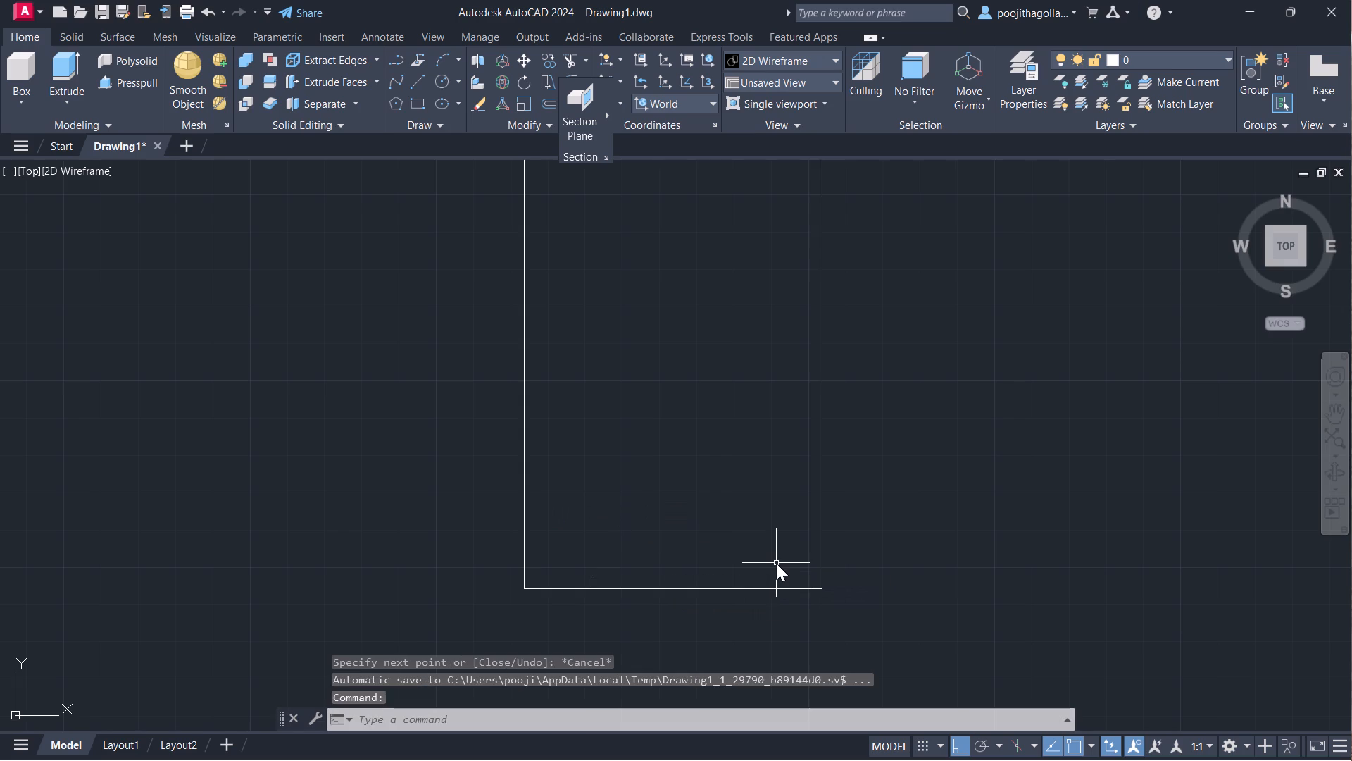
pyautogui.press('Return')
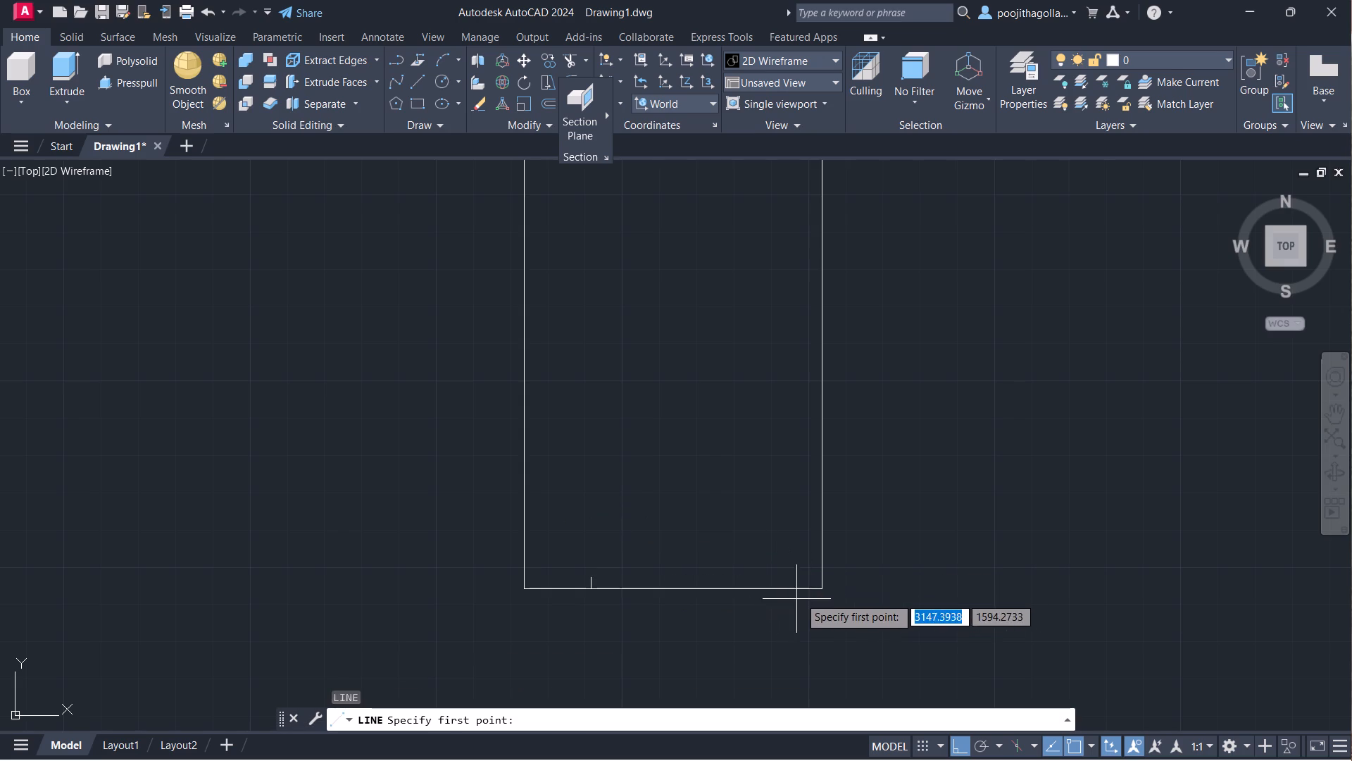
pyautogui.click(822, 584)
pyautogui.write('18')
pyautogui.press('Return')
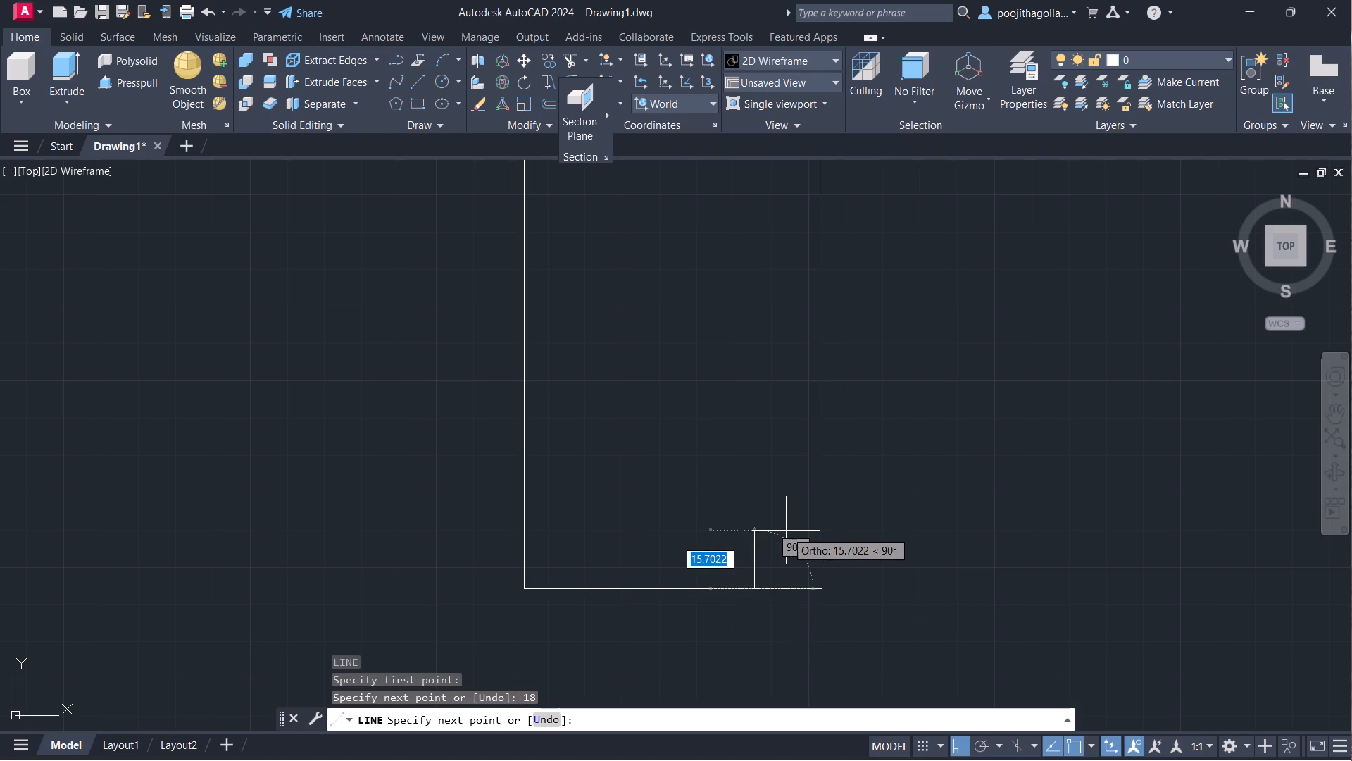
pyautogui.press('3')
pyautogui.press('Return')
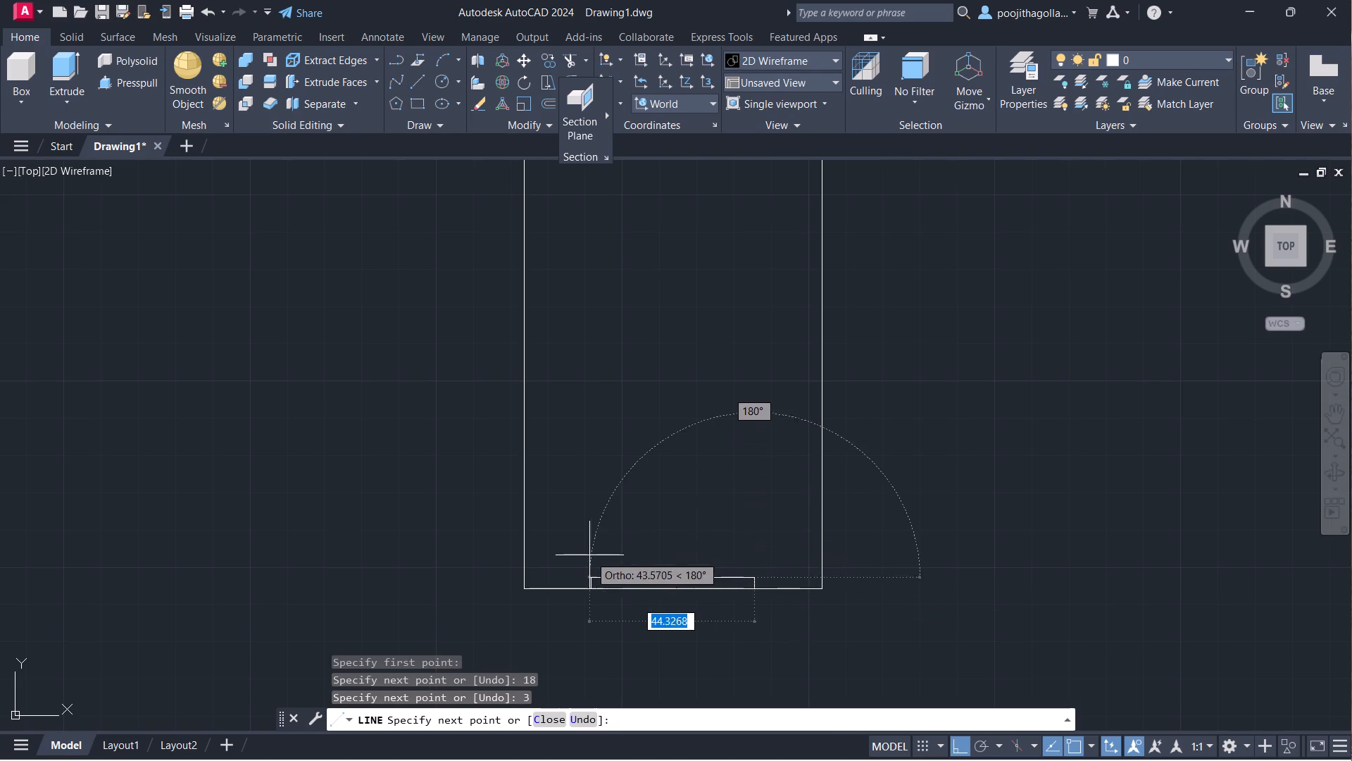
pyautogui.click(590, 579)
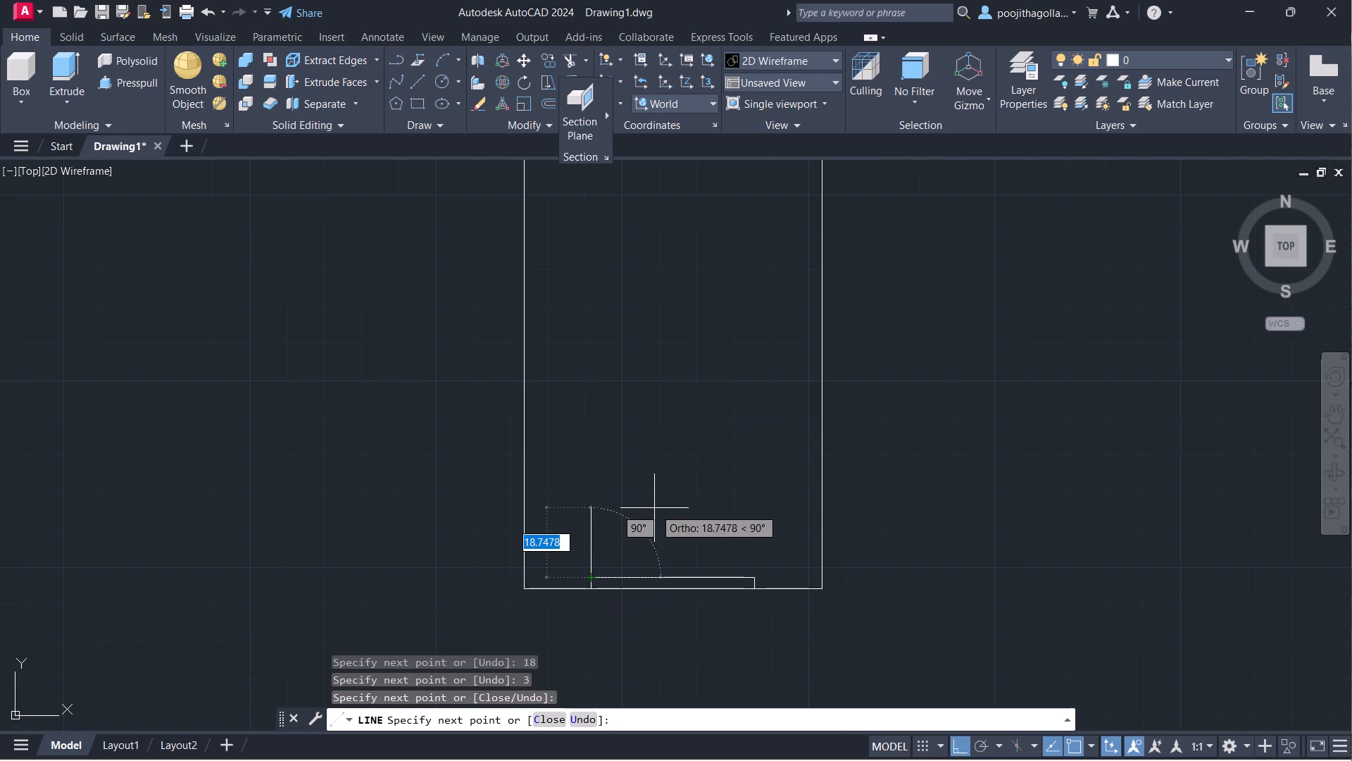
pyautogui.press('Escape')
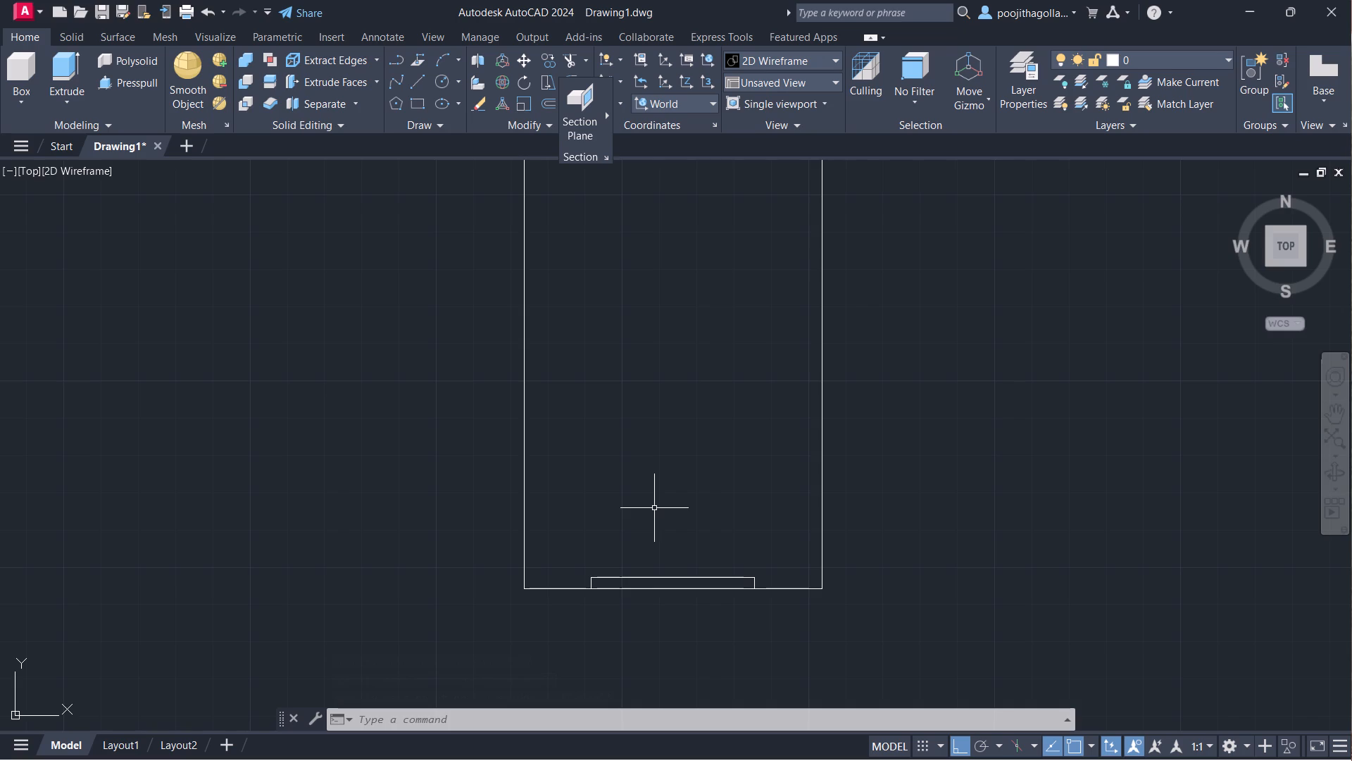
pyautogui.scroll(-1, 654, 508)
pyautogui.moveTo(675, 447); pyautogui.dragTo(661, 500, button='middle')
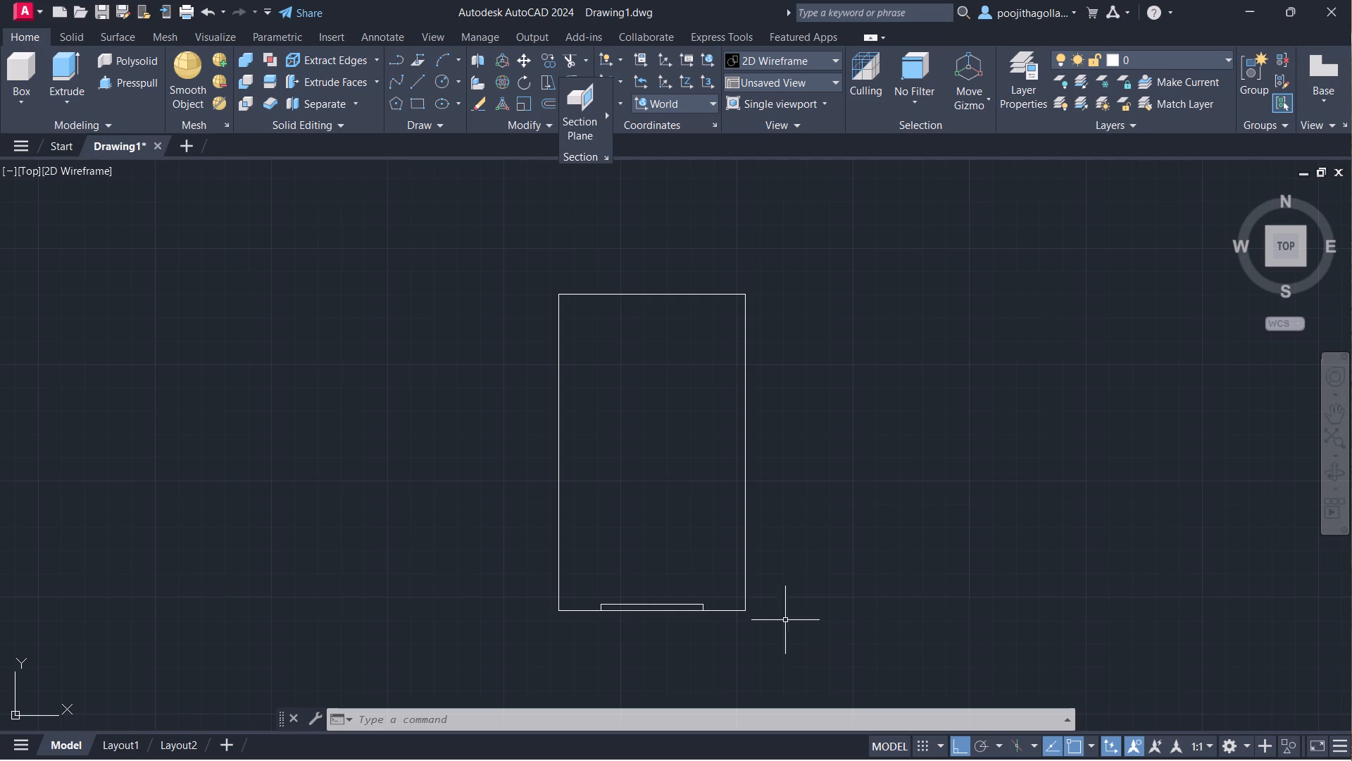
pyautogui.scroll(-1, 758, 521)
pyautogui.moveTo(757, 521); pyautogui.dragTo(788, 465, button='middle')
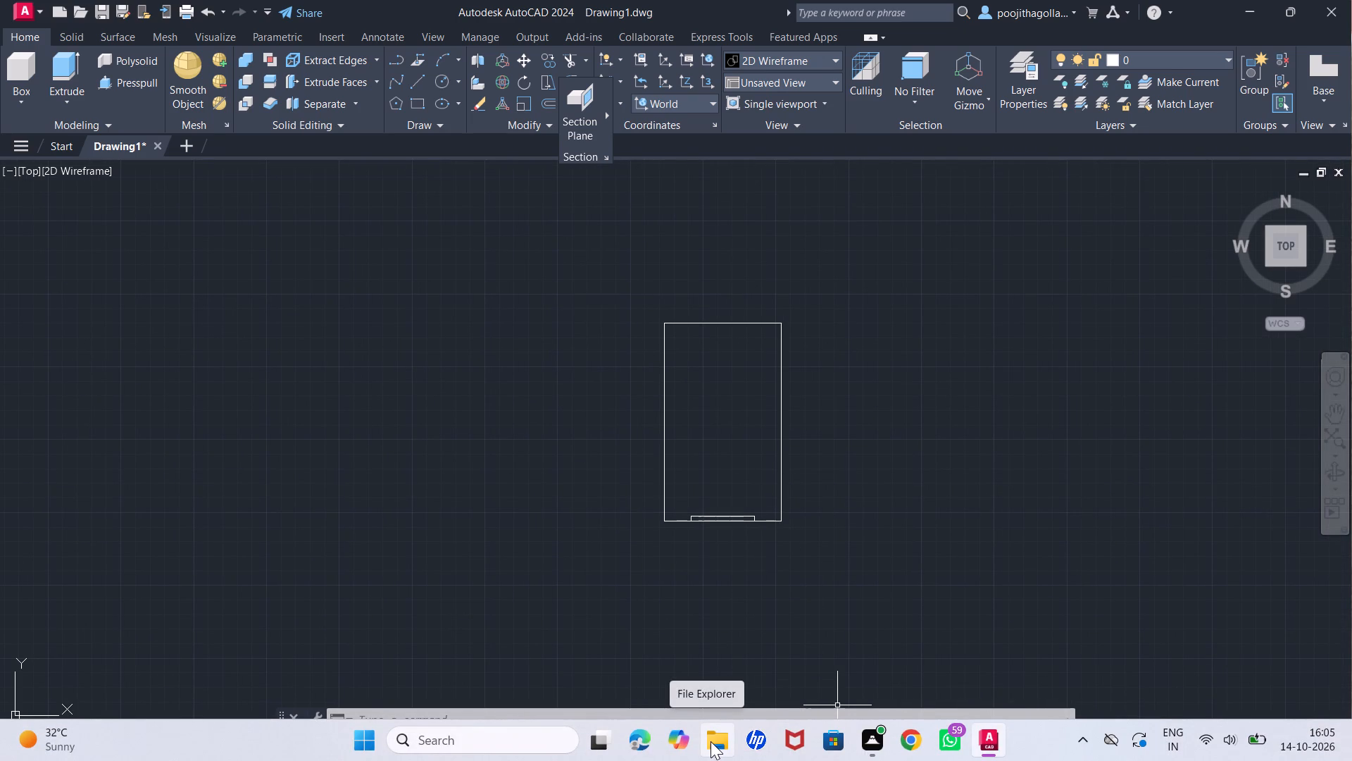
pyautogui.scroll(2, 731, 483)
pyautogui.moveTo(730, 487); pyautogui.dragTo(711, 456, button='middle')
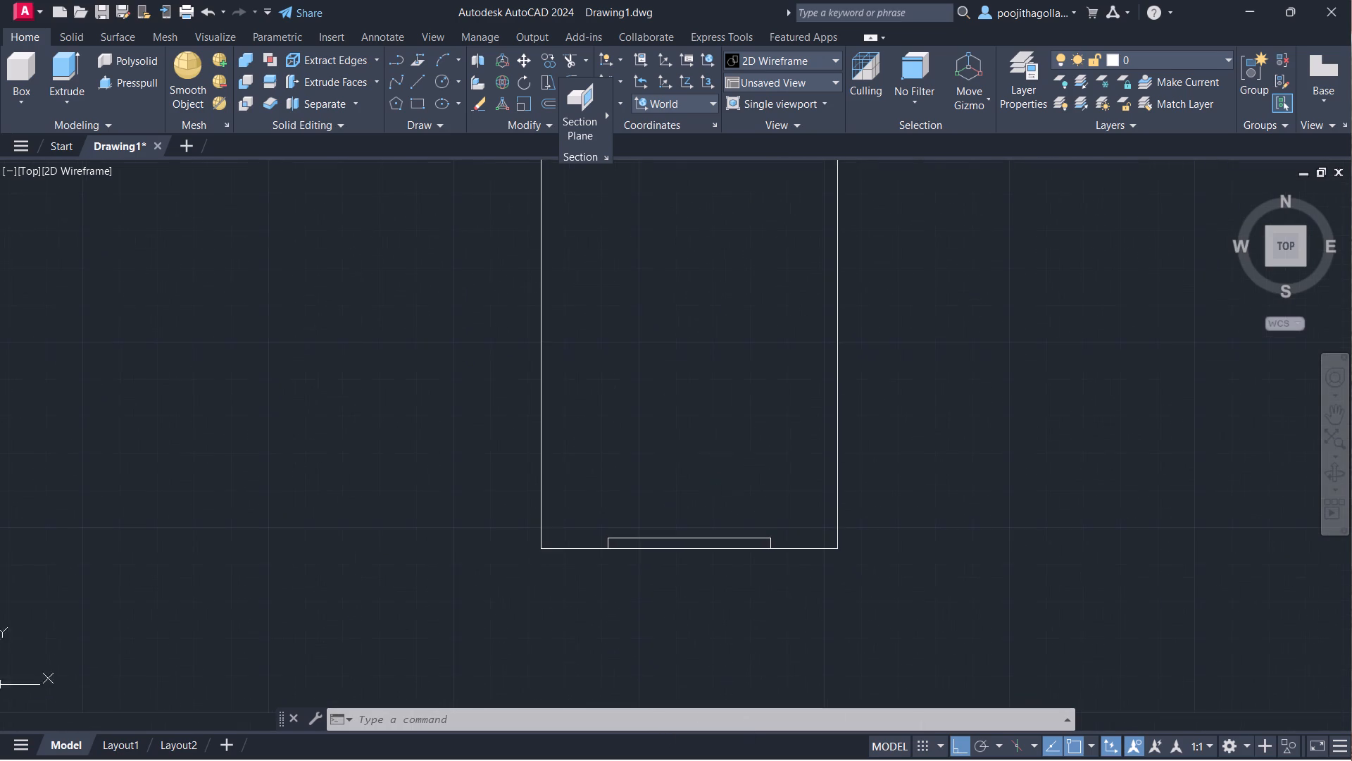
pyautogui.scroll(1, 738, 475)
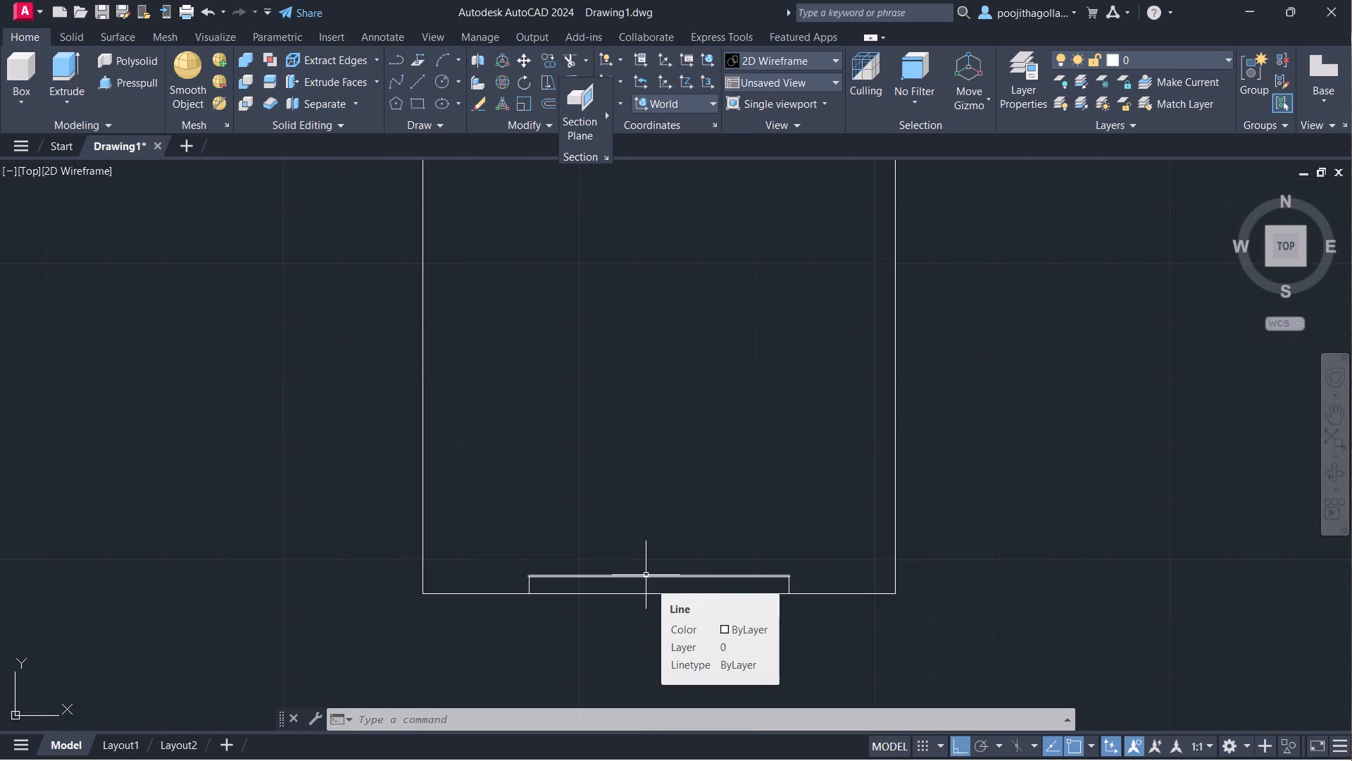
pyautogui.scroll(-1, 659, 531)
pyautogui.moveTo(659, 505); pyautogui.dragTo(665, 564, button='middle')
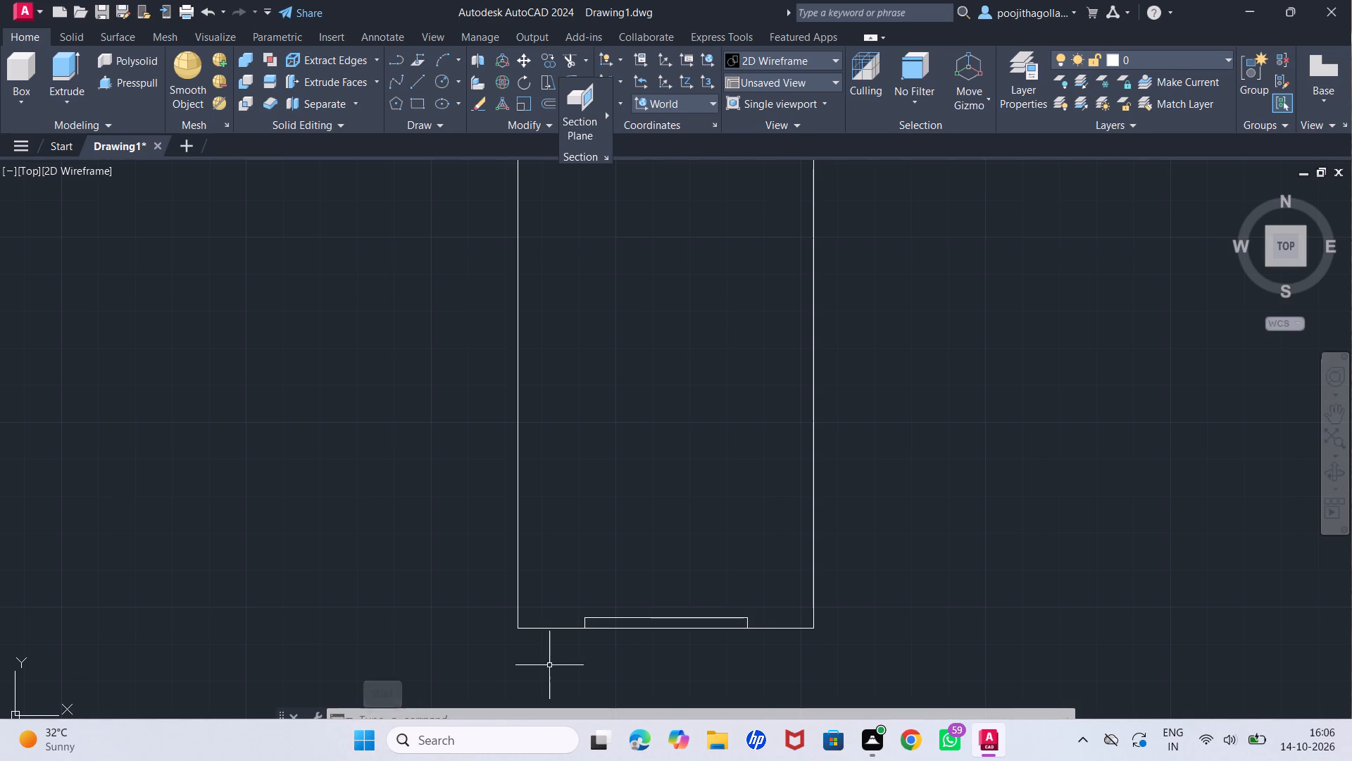
# Draw connected lines from the rectangle's lower-left corner 18 units up, 80 units across, and down to the lower-right corner.
pyautogui.moveTo(678, 512); pyautogui.dragTo(691, 452, button='middle')
pyautogui.press('l')
pyautogui.press('Return')
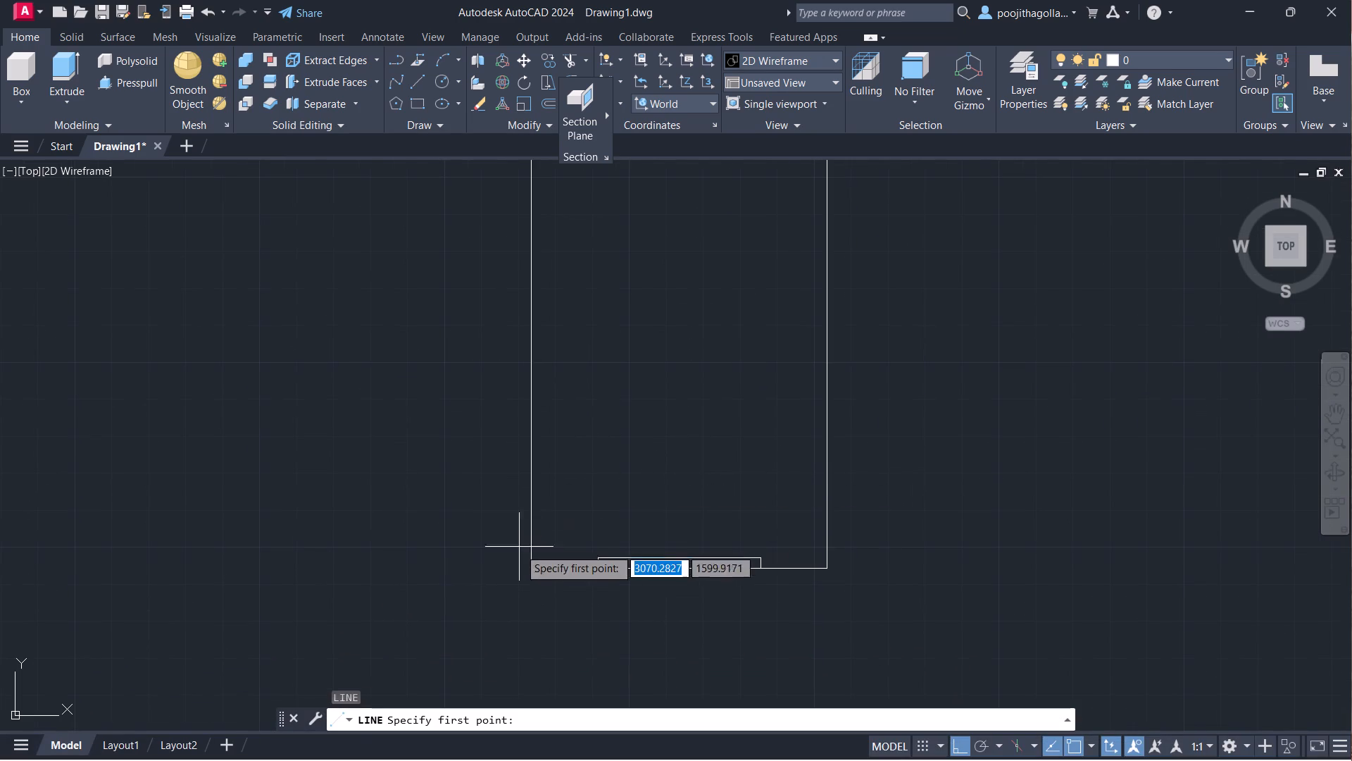
pyautogui.click(528, 567)
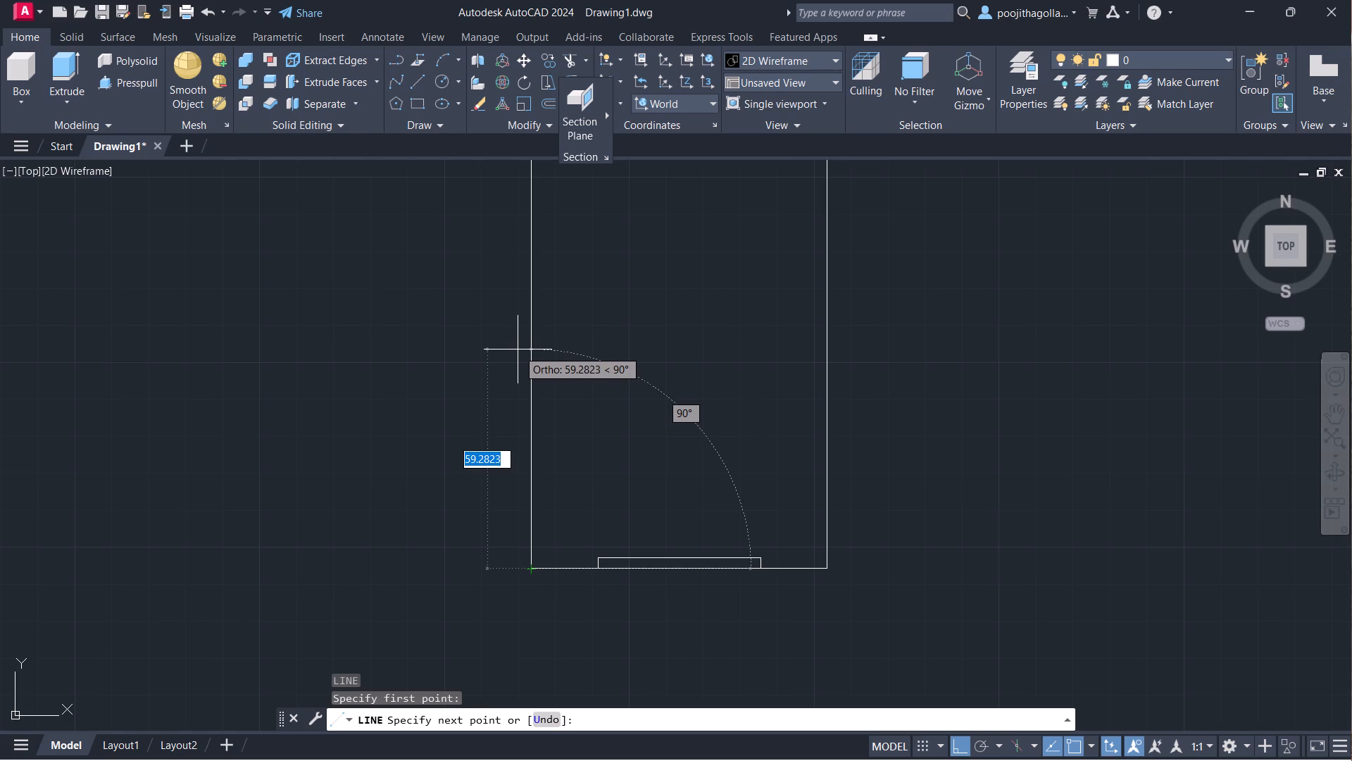
pyautogui.press('1')
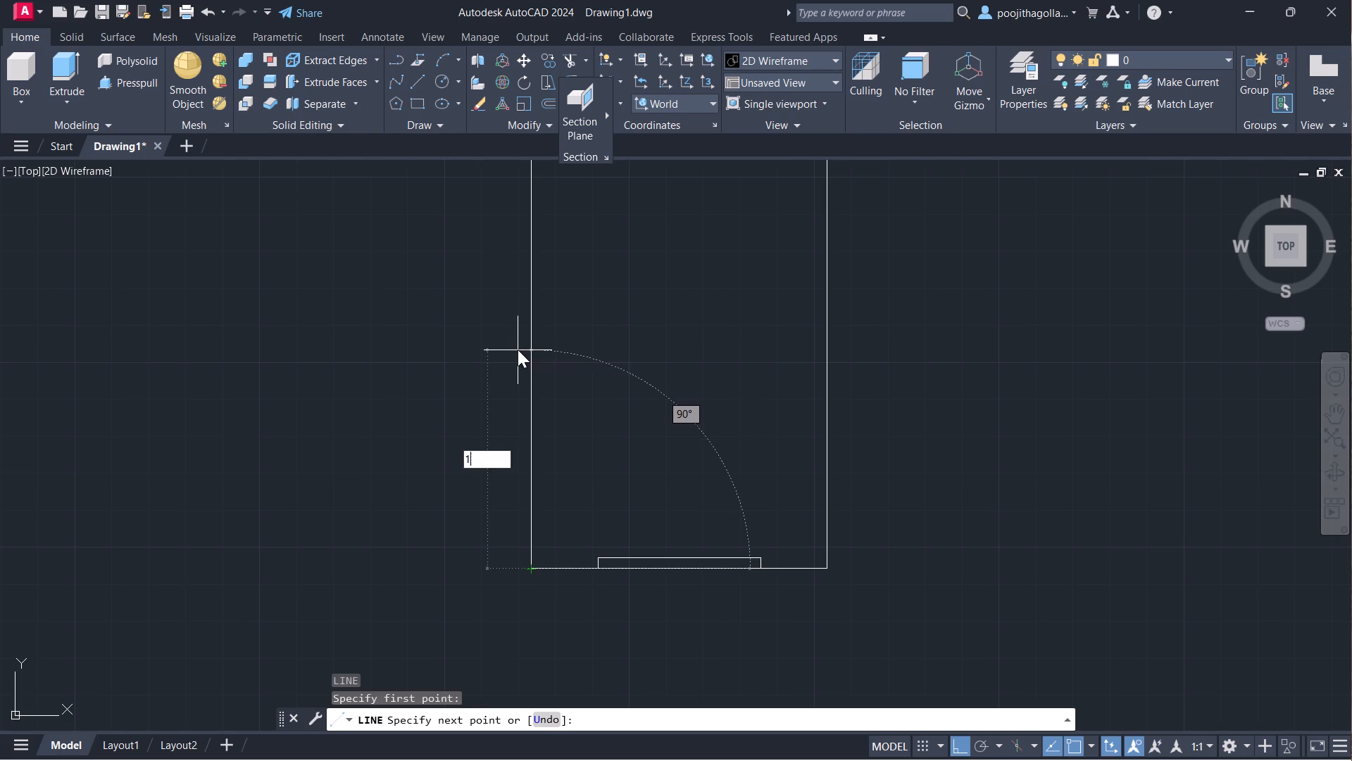
pyautogui.press('8')
pyautogui.press('Return')
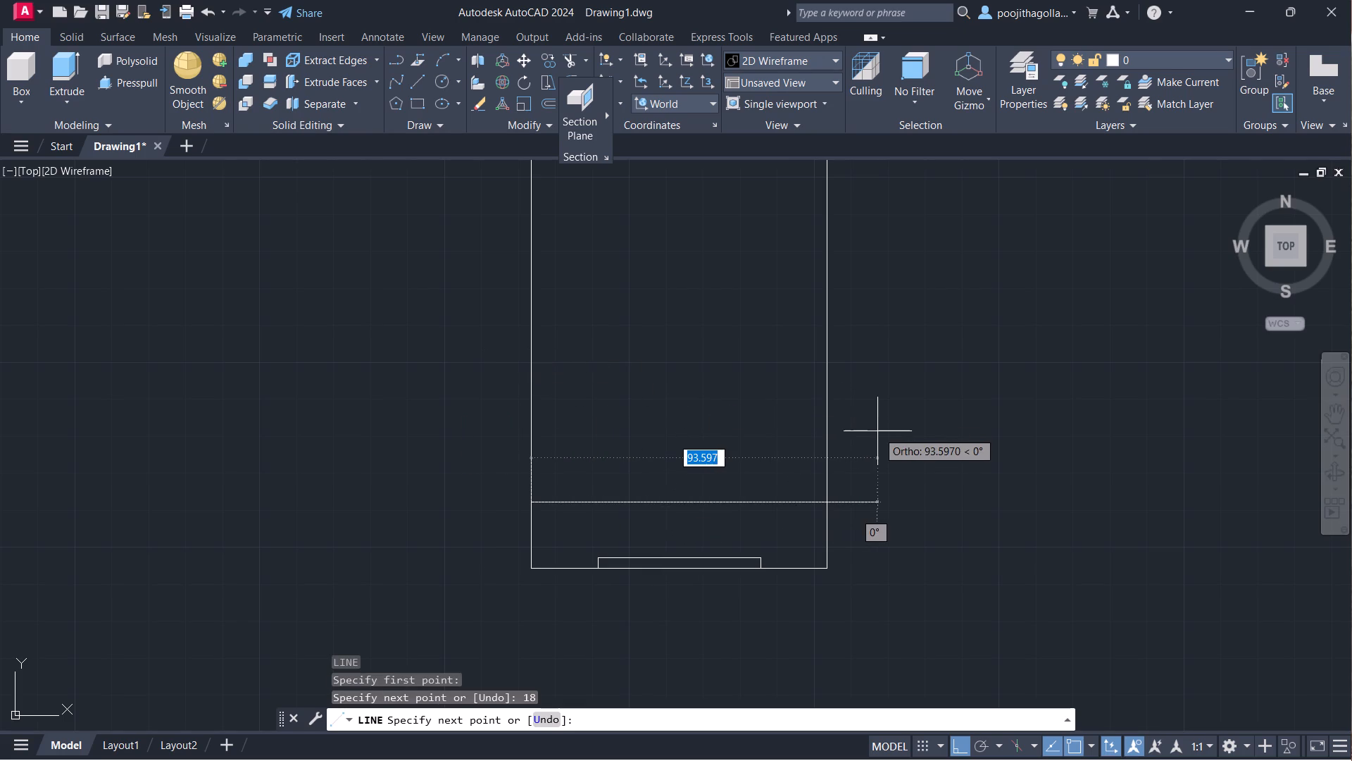
pyautogui.write('80')
pyautogui.press('Return')
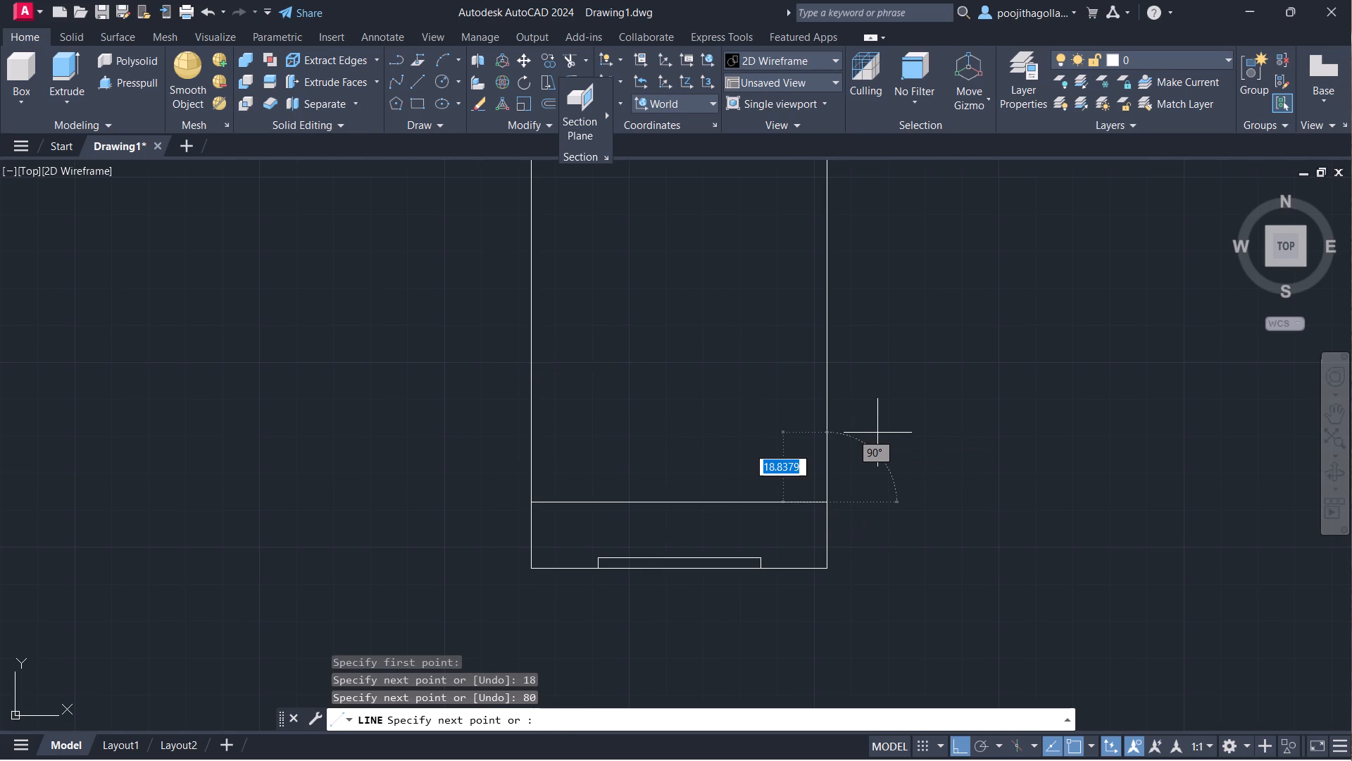
pyautogui.click(825, 567)
pyautogui.press('Escape')
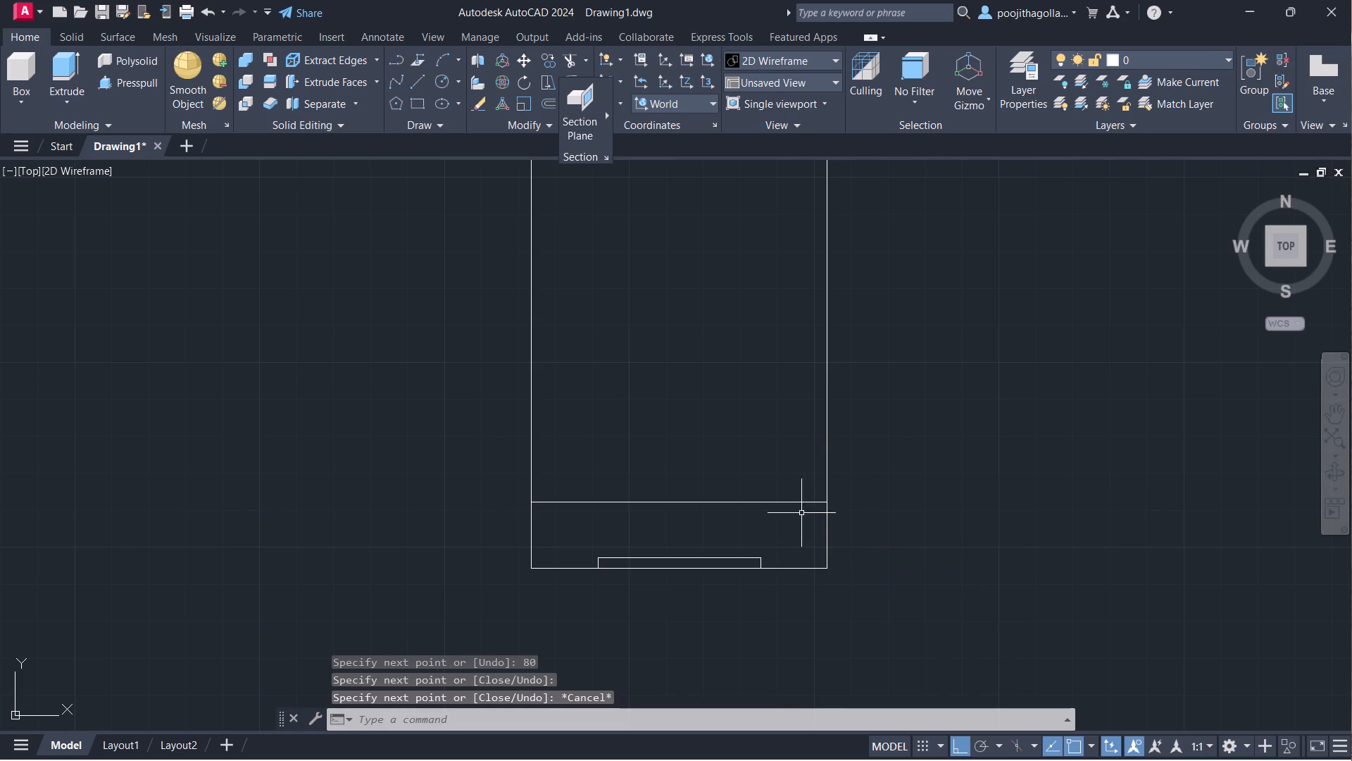
# Erase the rectangle's two 136-unit vertical sides and its original full-width bottom edge.
pyautogui.moveTo(889, 345); pyautogui.dragTo(871, 352)
pyautogui.click(465, 392)
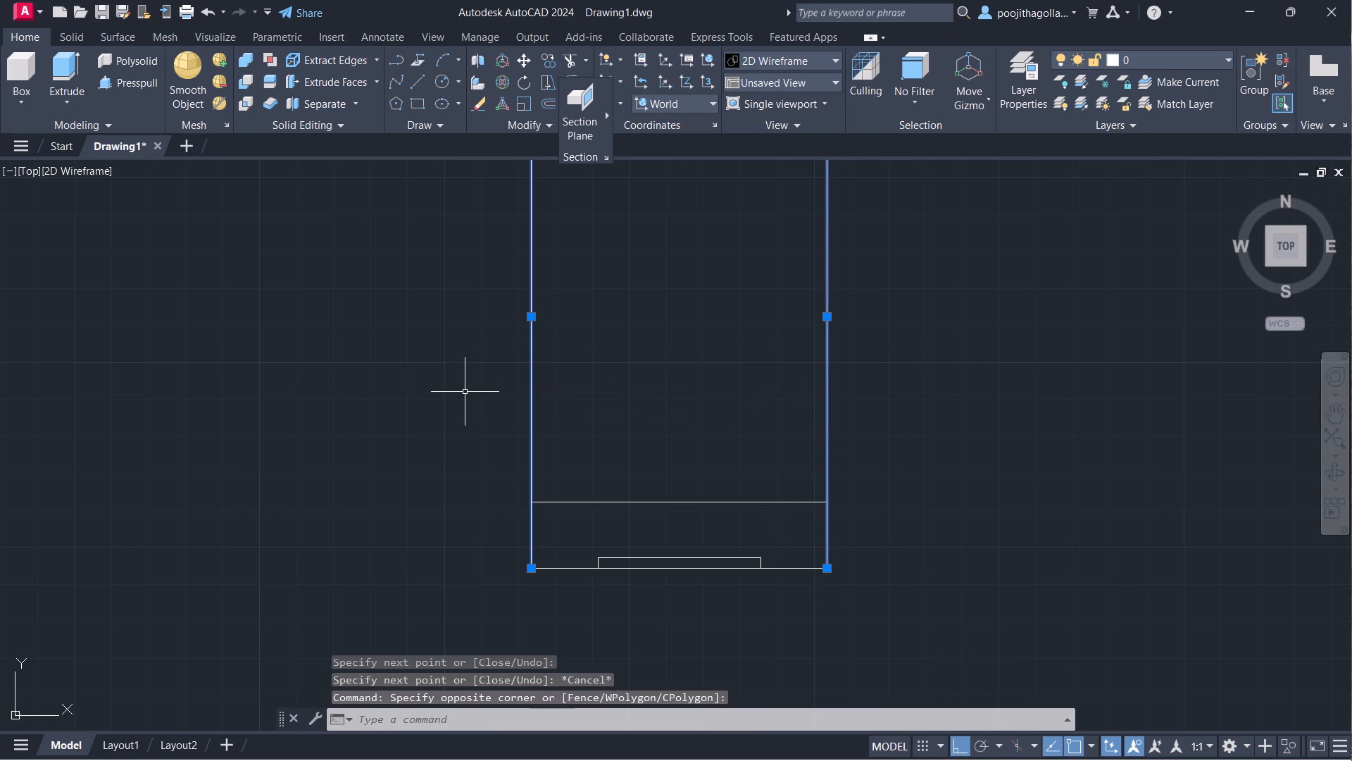
pyautogui.press('Delete')
pyautogui.moveTo(908, 422); pyautogui.dragTo(866, 479)
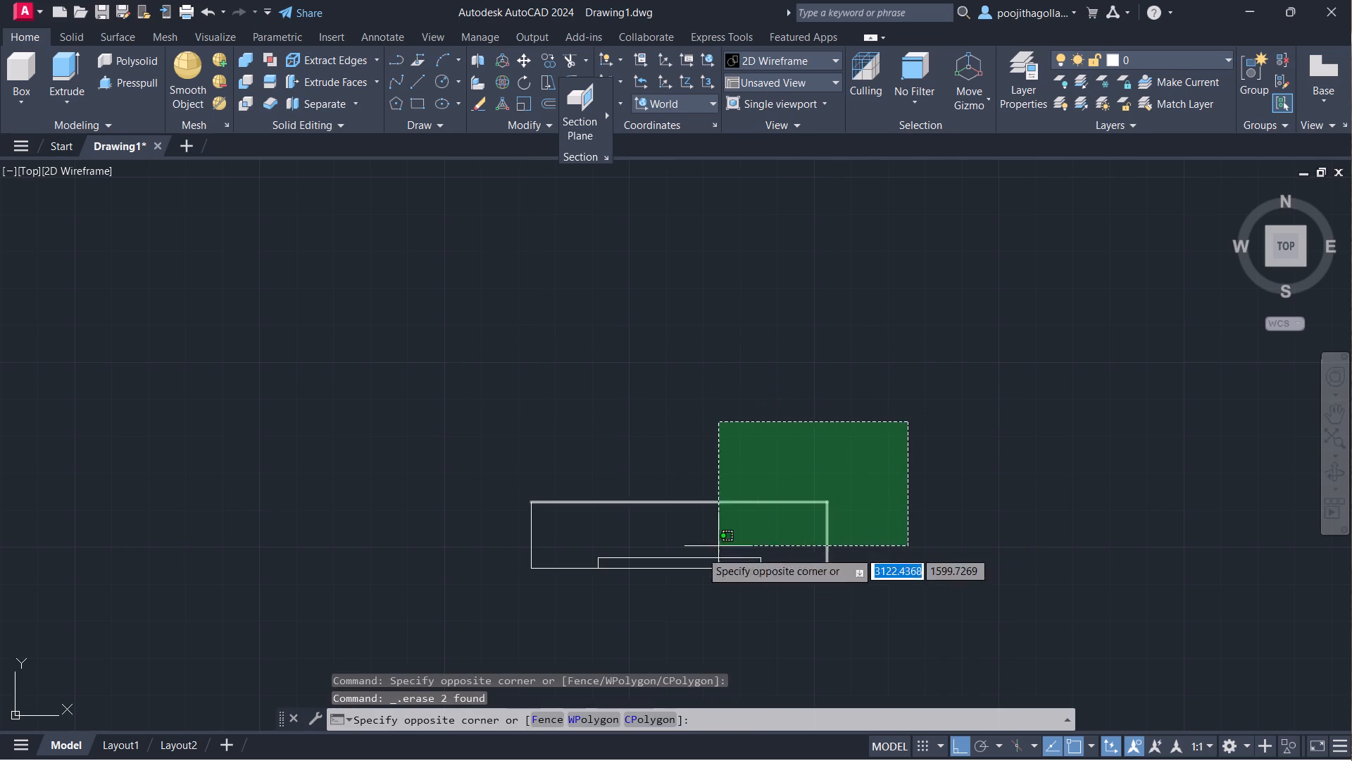
pyautogui.press('Escape')
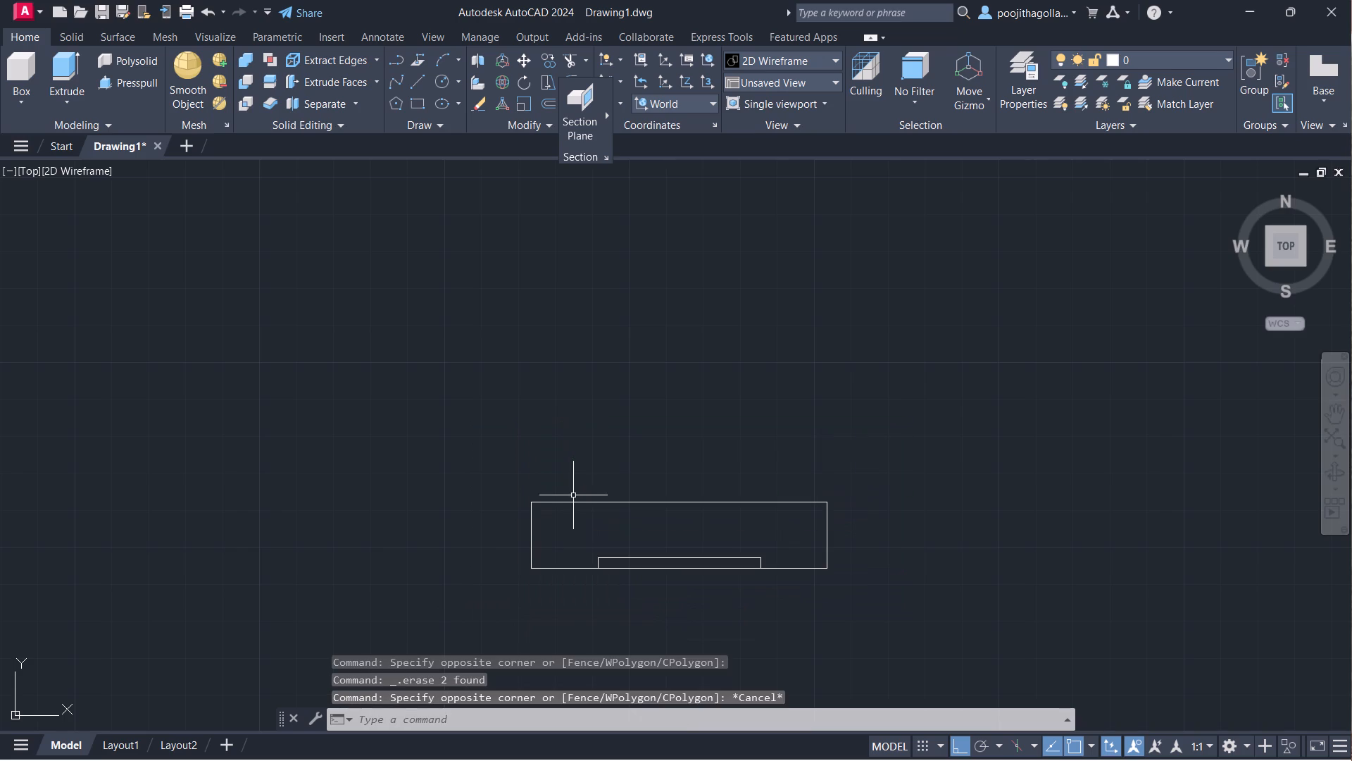
pyautogui.click(648, 568)
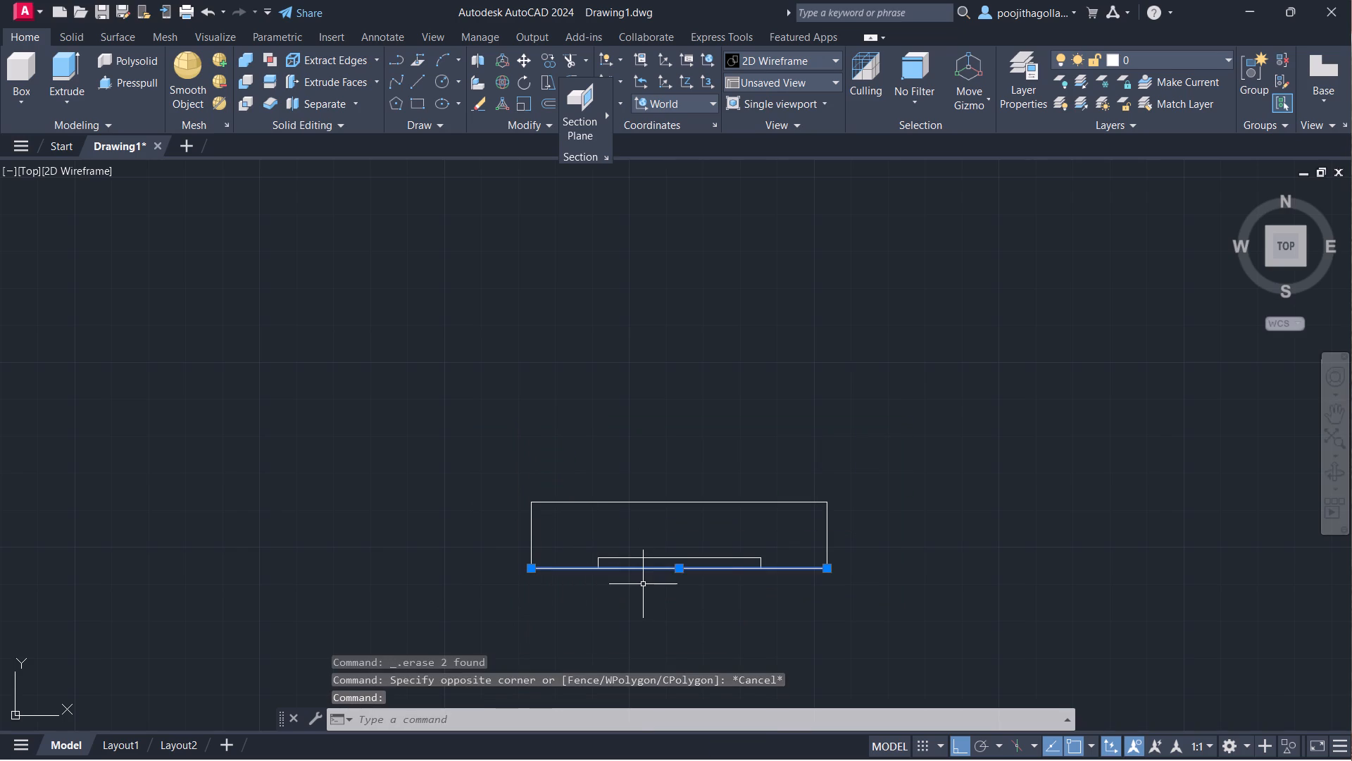
pyautogui.press('Delete')
# Join all the lines of the recessed 80 by 18 outline into a single polyline.
pyautogui.moveTo(968, 460); pyautogui.dragTo(941, 470)
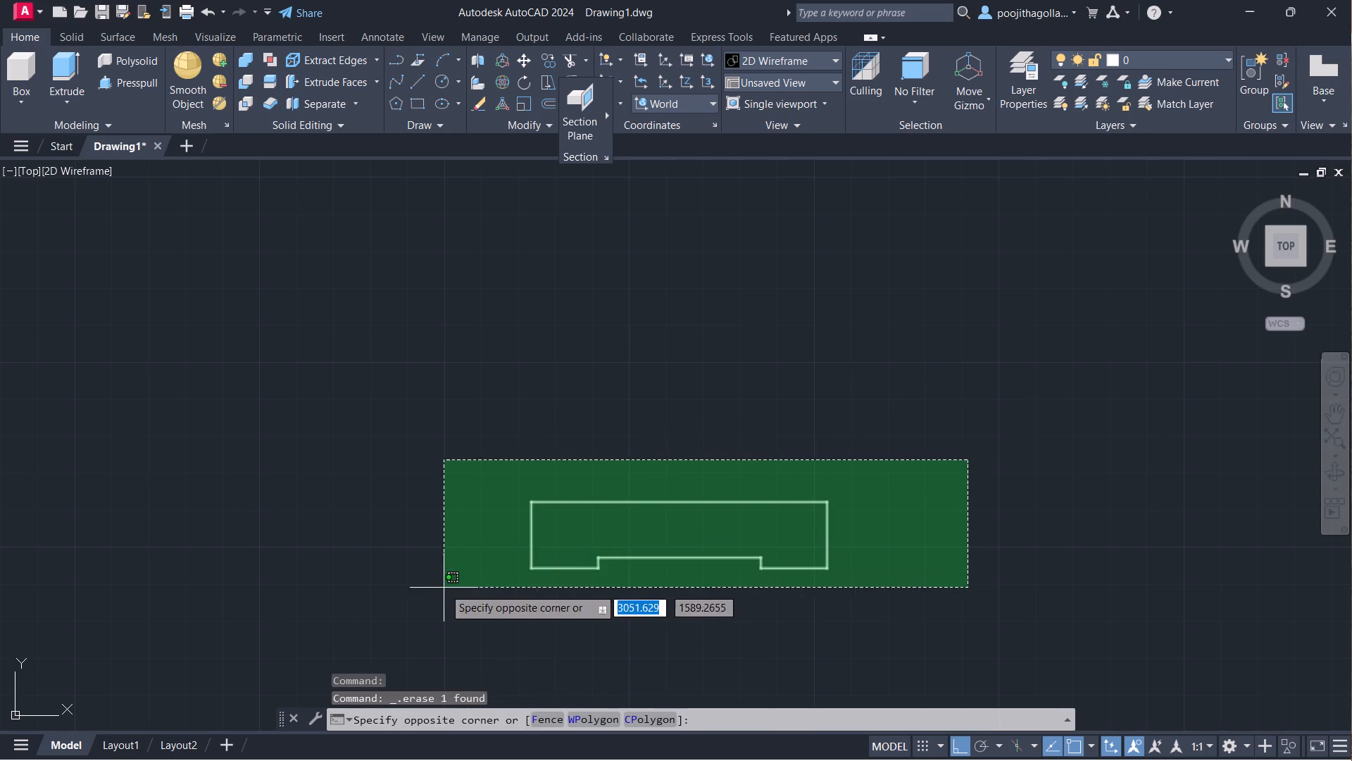
pyautogui.click(377, 633)
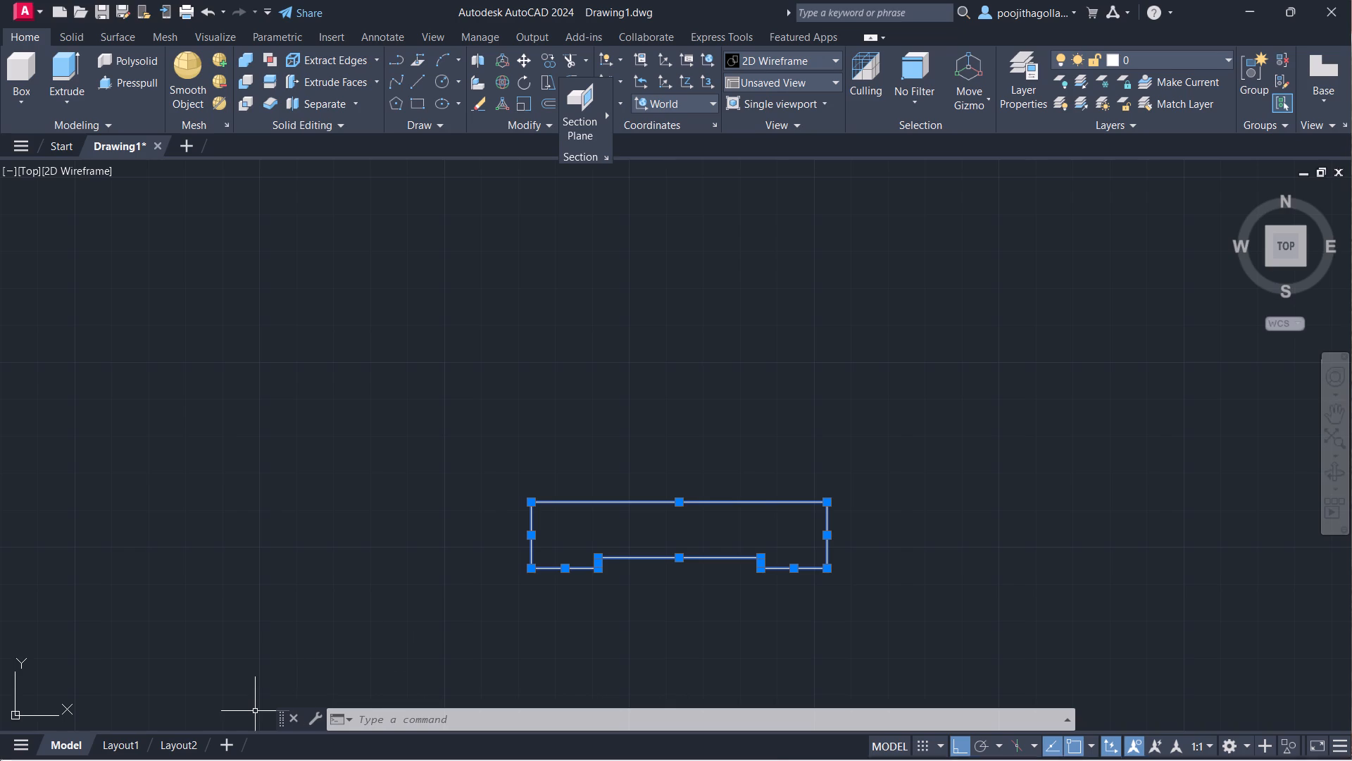
pyautogui.press('j')
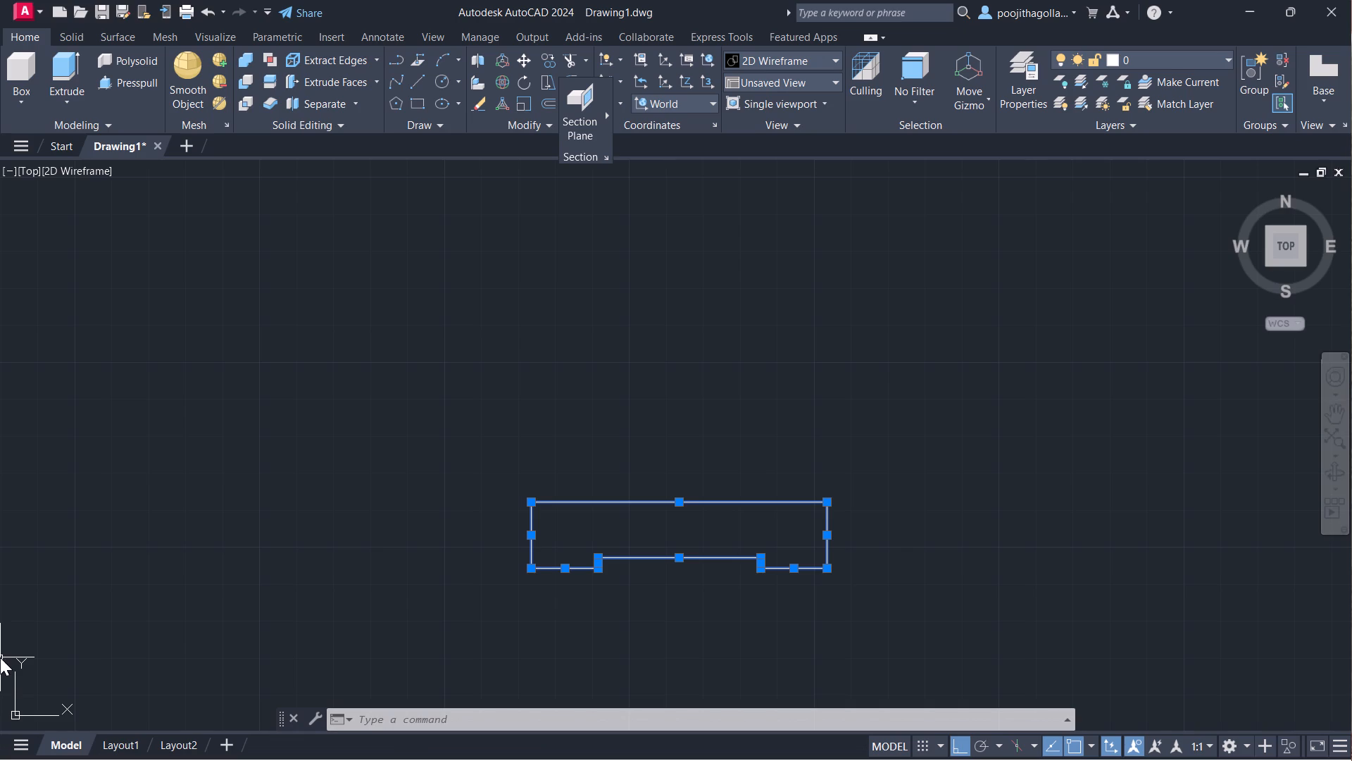
pyautogui.press('Return')
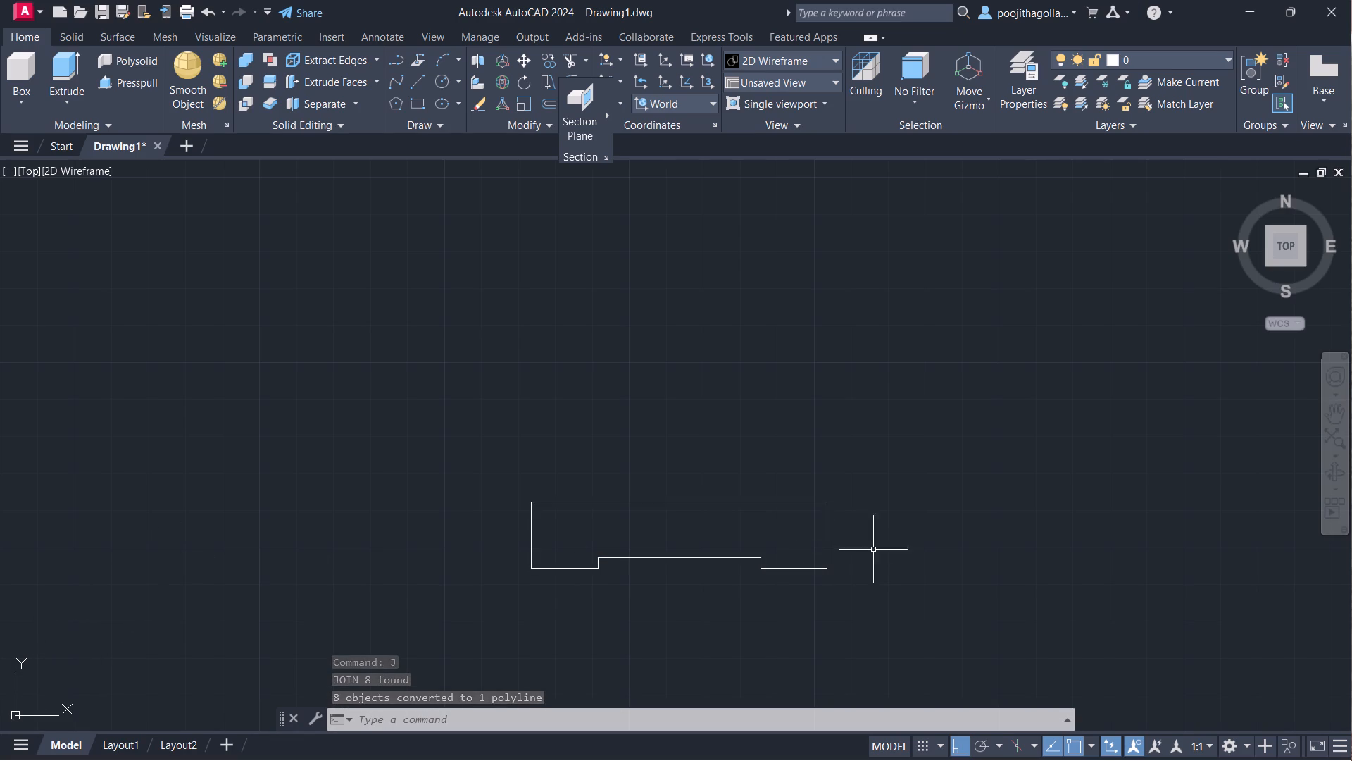
# Orbit to a tilted 3D view and erase the leftover top edge line of the original rectangle.
pyautogui.click(1337, 480)
pyautogui.moveTo(727, 607); pyautogui.dragTo(787, 614)
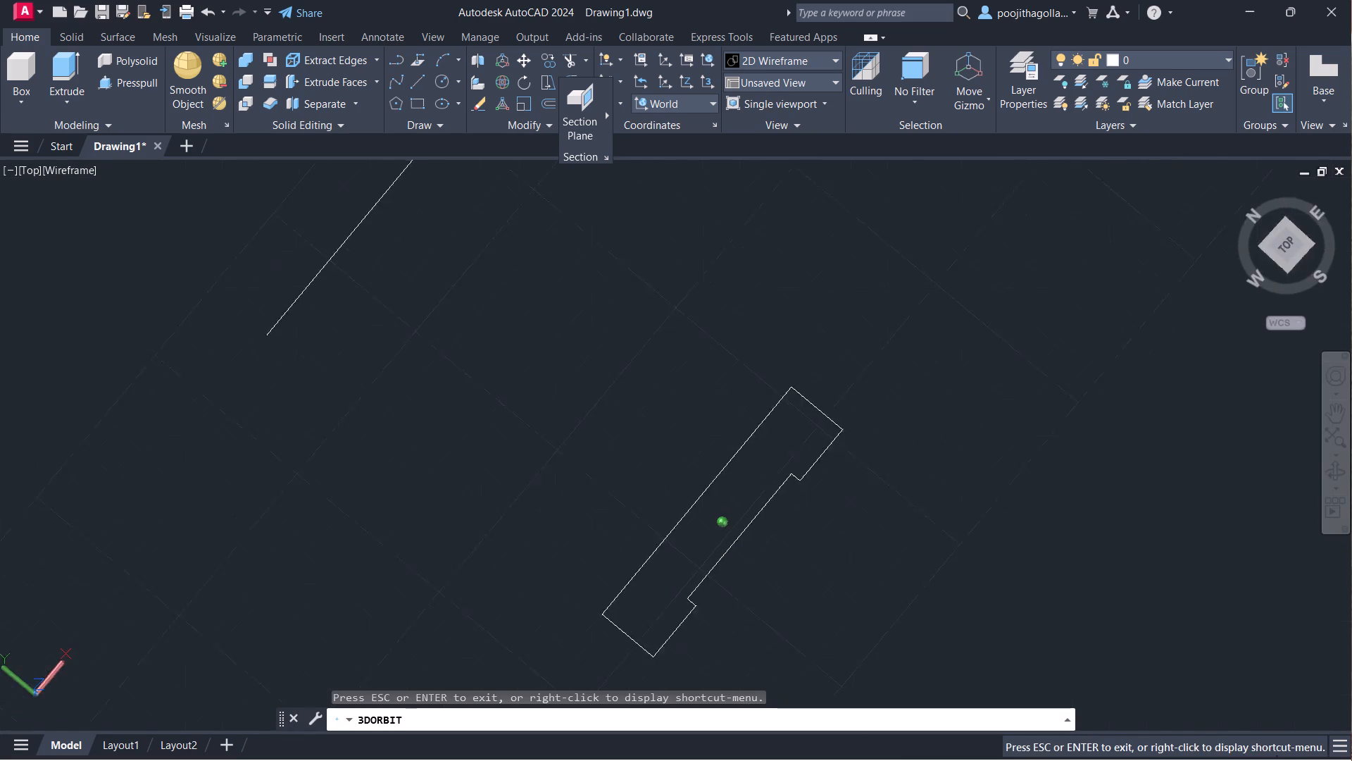
pyautogui.moveTo(787, 614); pyautogui.dragTo(772, 489)
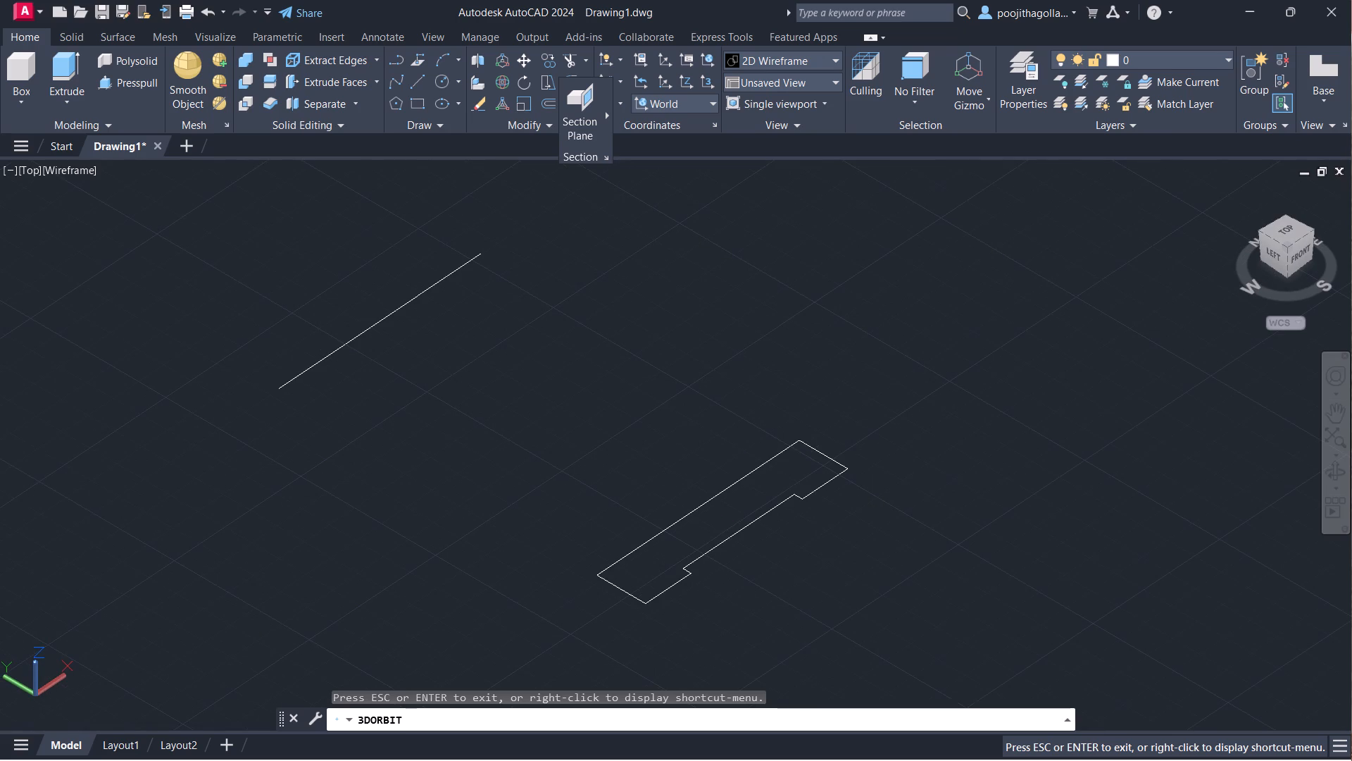
pyautogui.press('Escape')
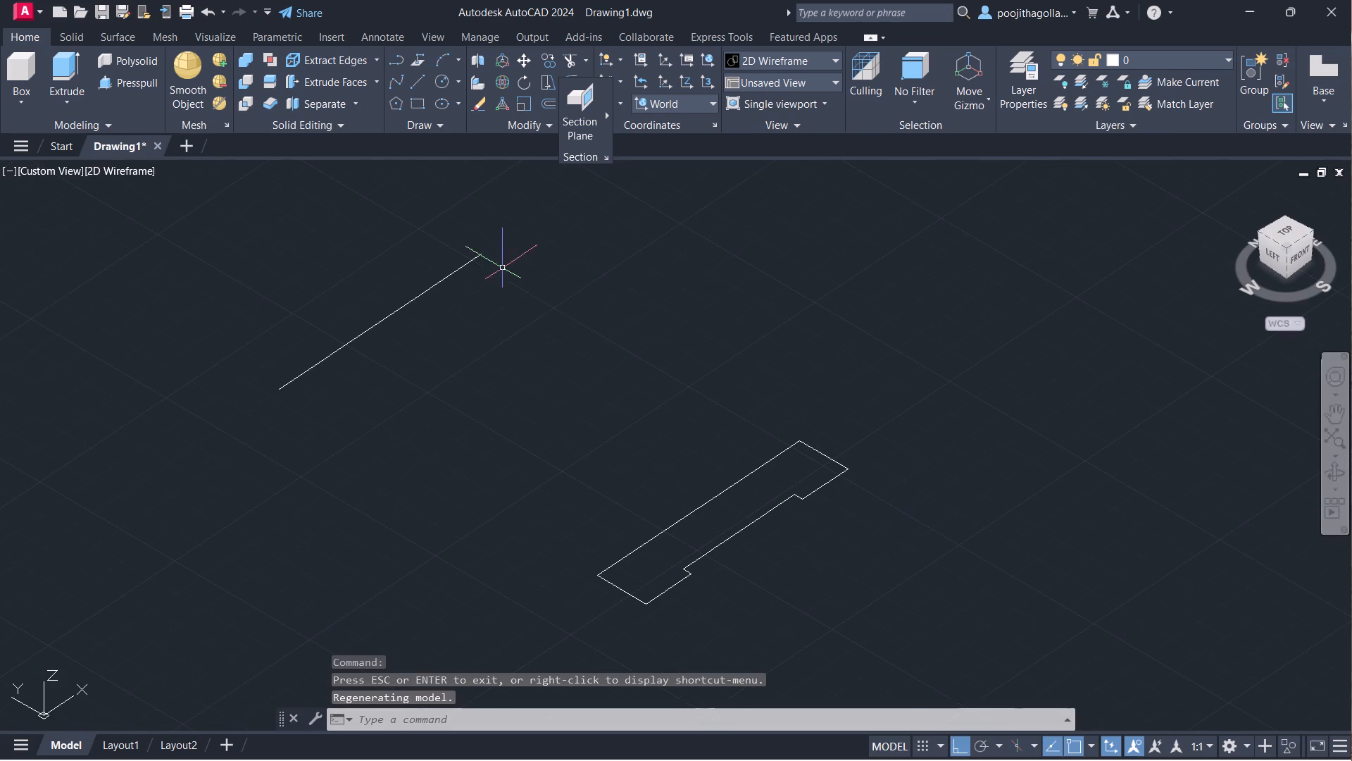
pyautogui.click(505, 247)
pyautogui.click(232, 434)
pyautogui.press('Delete')
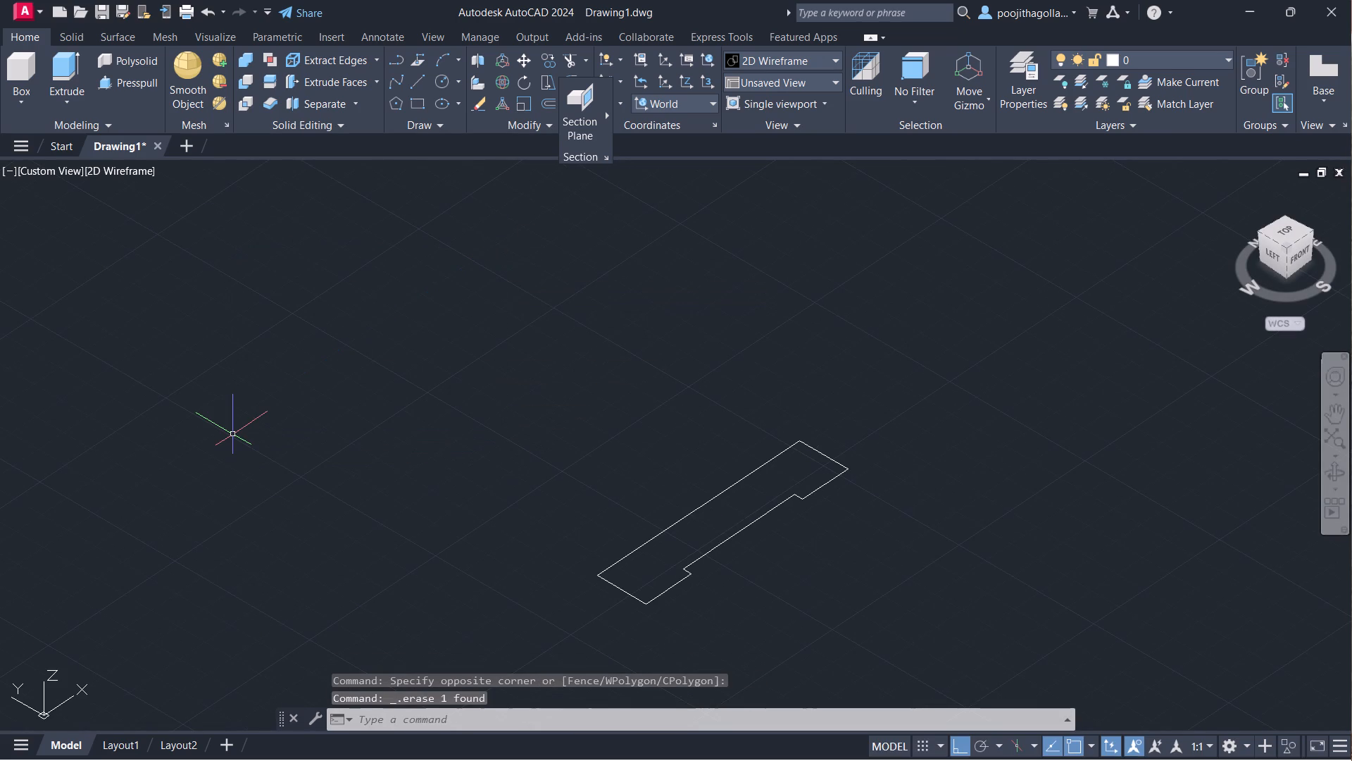
# Rotate the joined profile 90 degrees about the X axis with 3DROTATE, standing it upright.
pyautogui.moveTo(701, 500); pyautogui.dragTo(642, 383, button='middle')
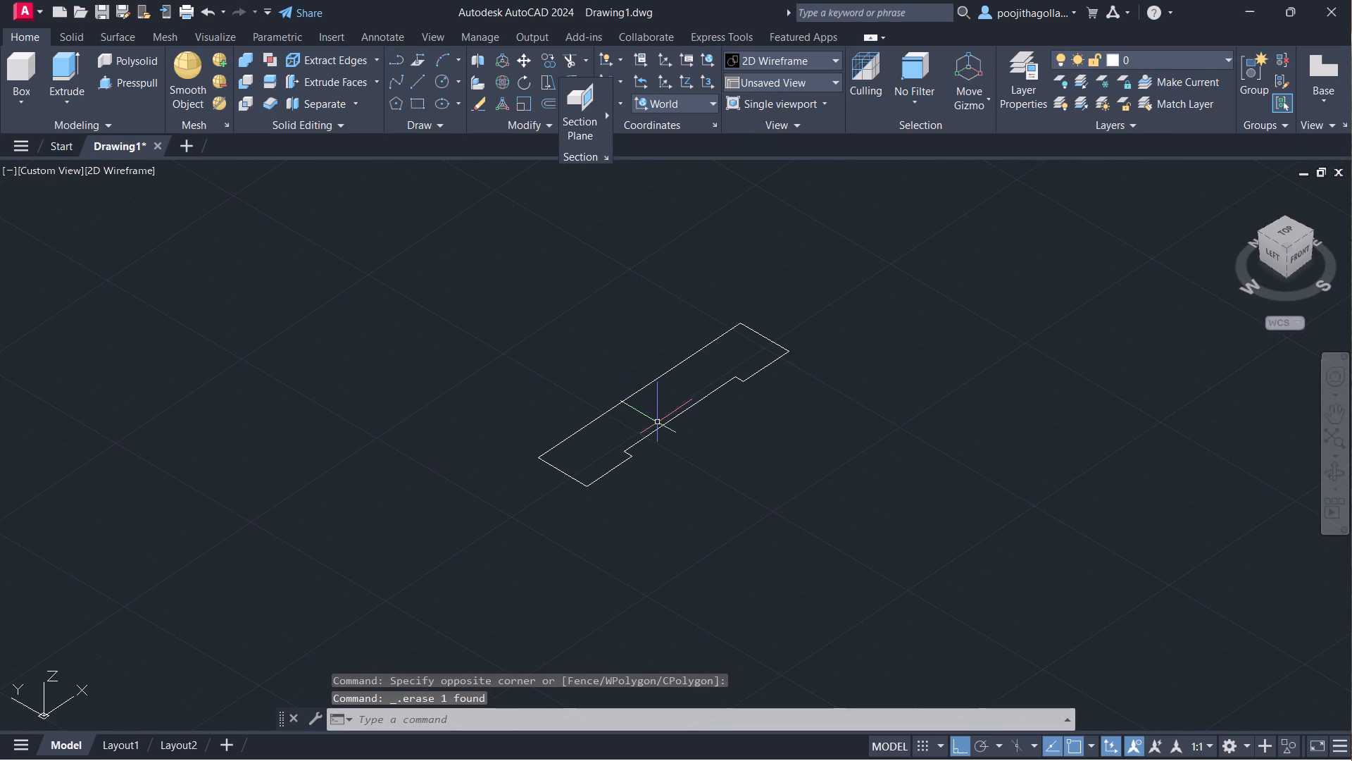
pyautogui.click(661, 425)
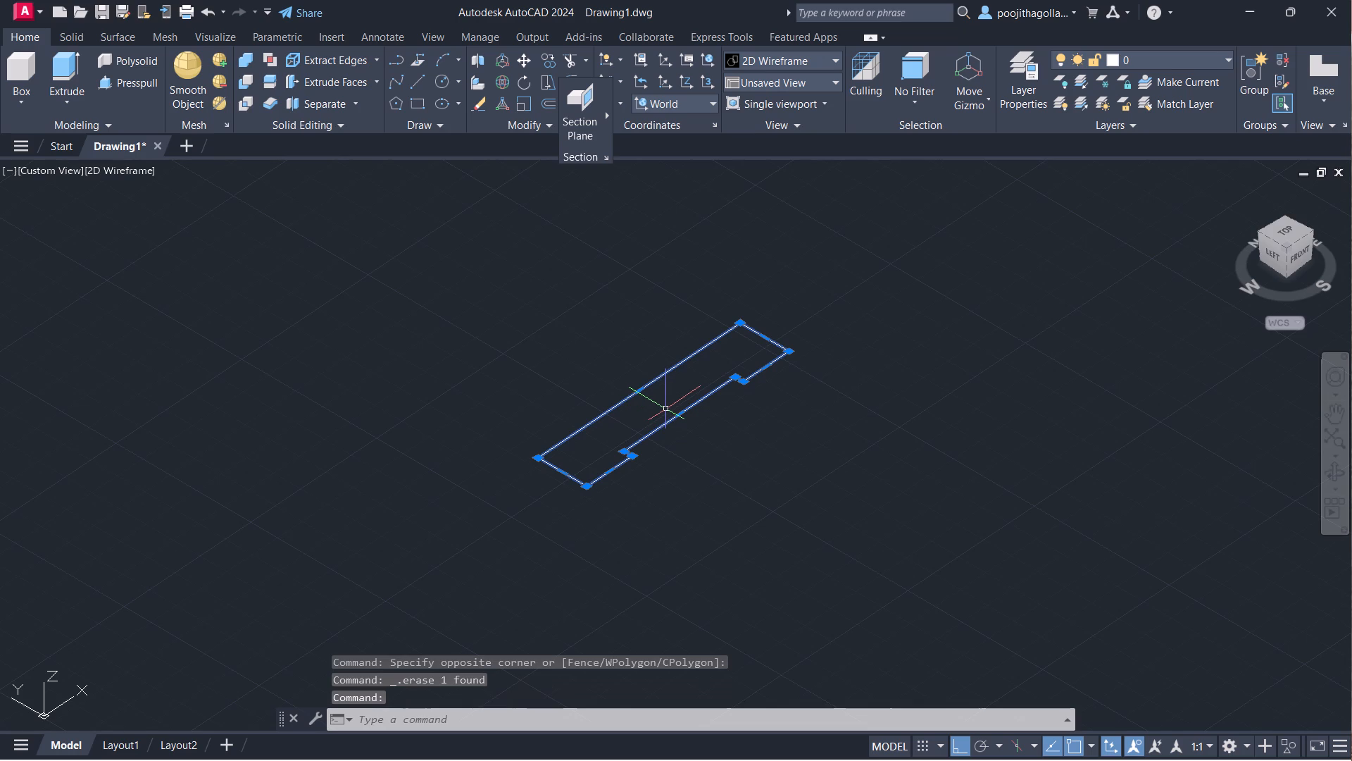
pyautogui.write('3d')
pyautogui.click(722, 451)
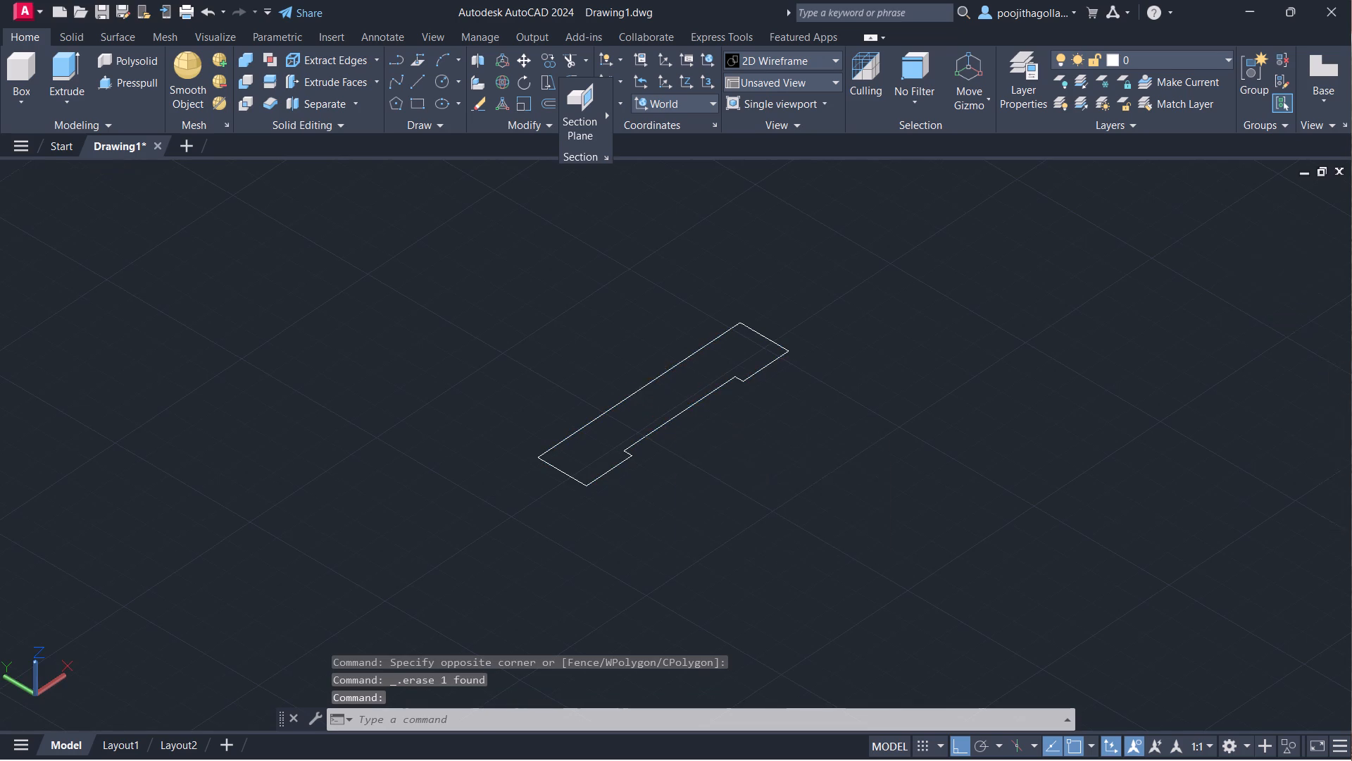
pyautogui.moveTo(721, 416); pyautogui.dragTo(684, 463, button='middle')
pyautogui.moveTo(684, 463); pyautogui.dragTo(739, 471, button='middle')
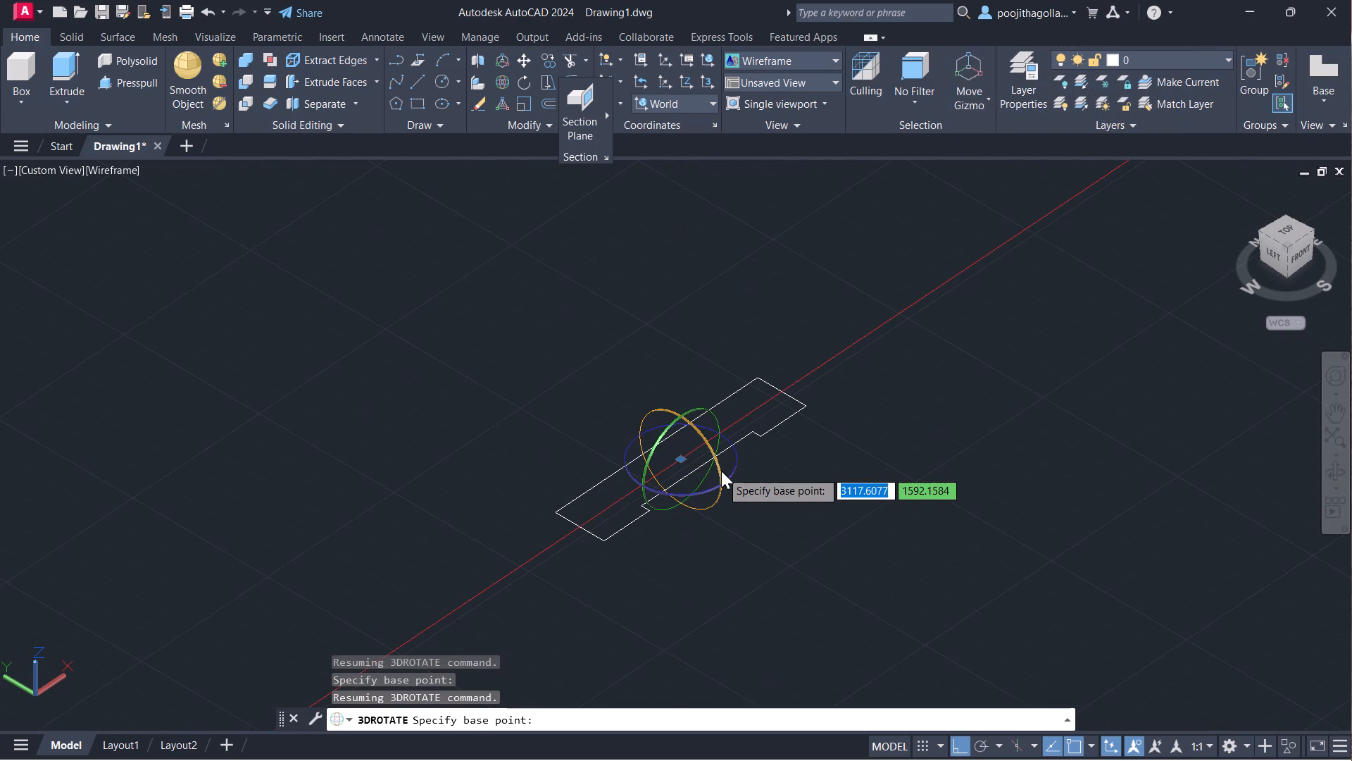
pyautogui.click(721, 471)
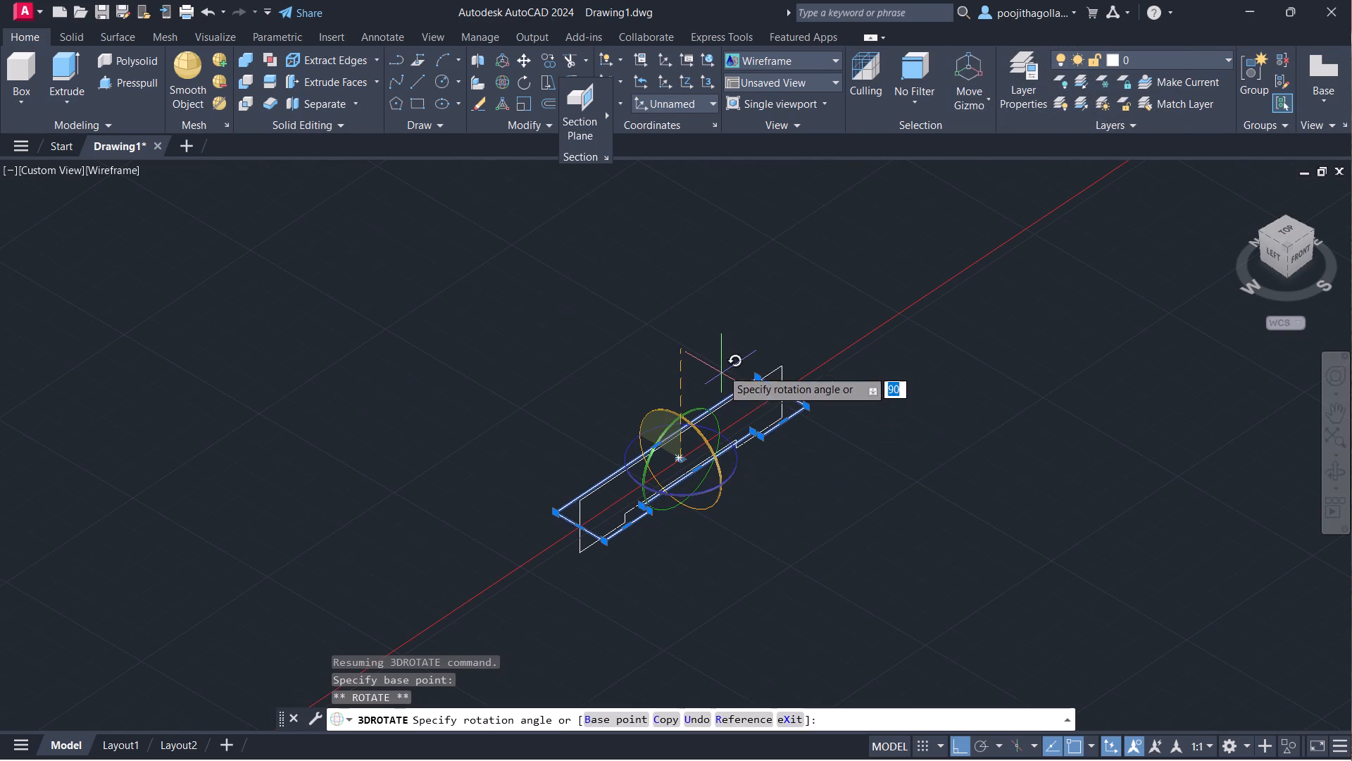
pyautogui.click(726, 335)
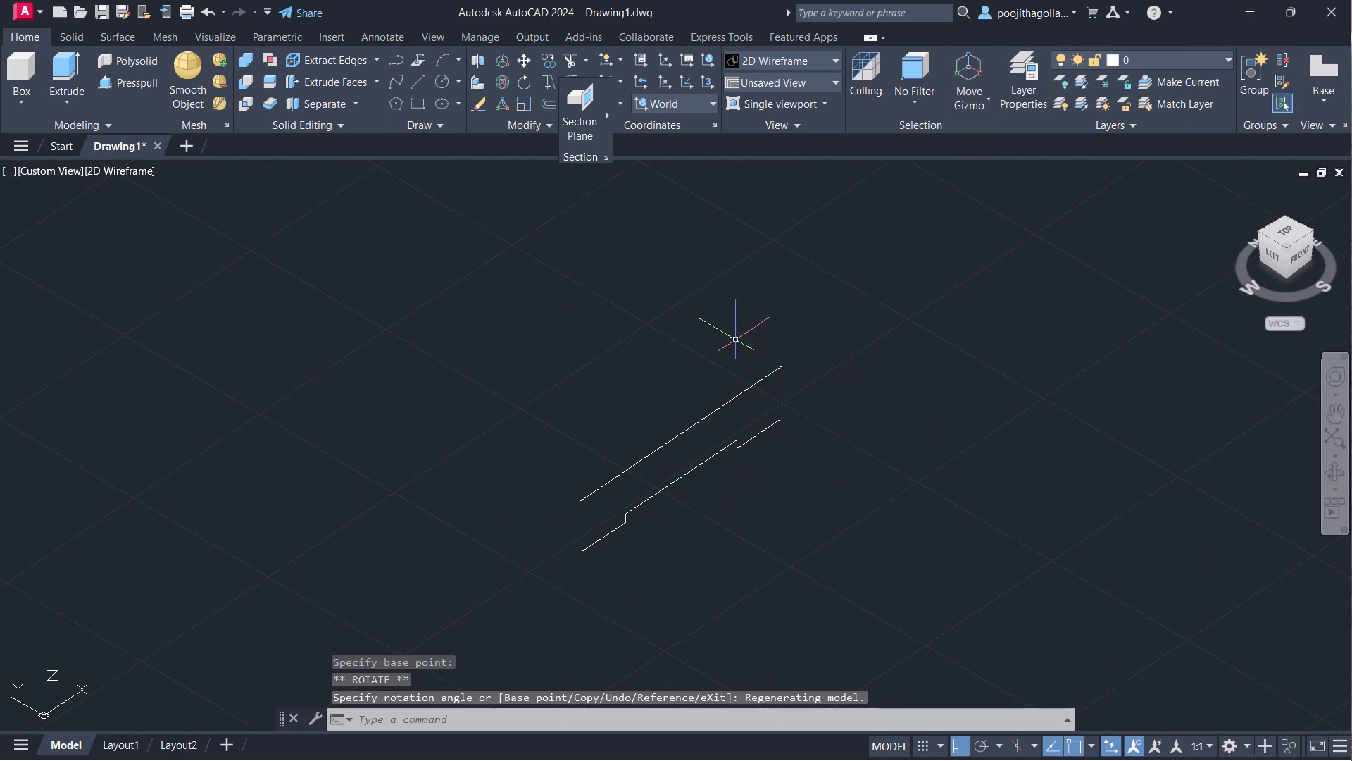
# Switch the viewport to the Left view, and from there to the Front view facing the profile.
pyautogui.click(35, 174)
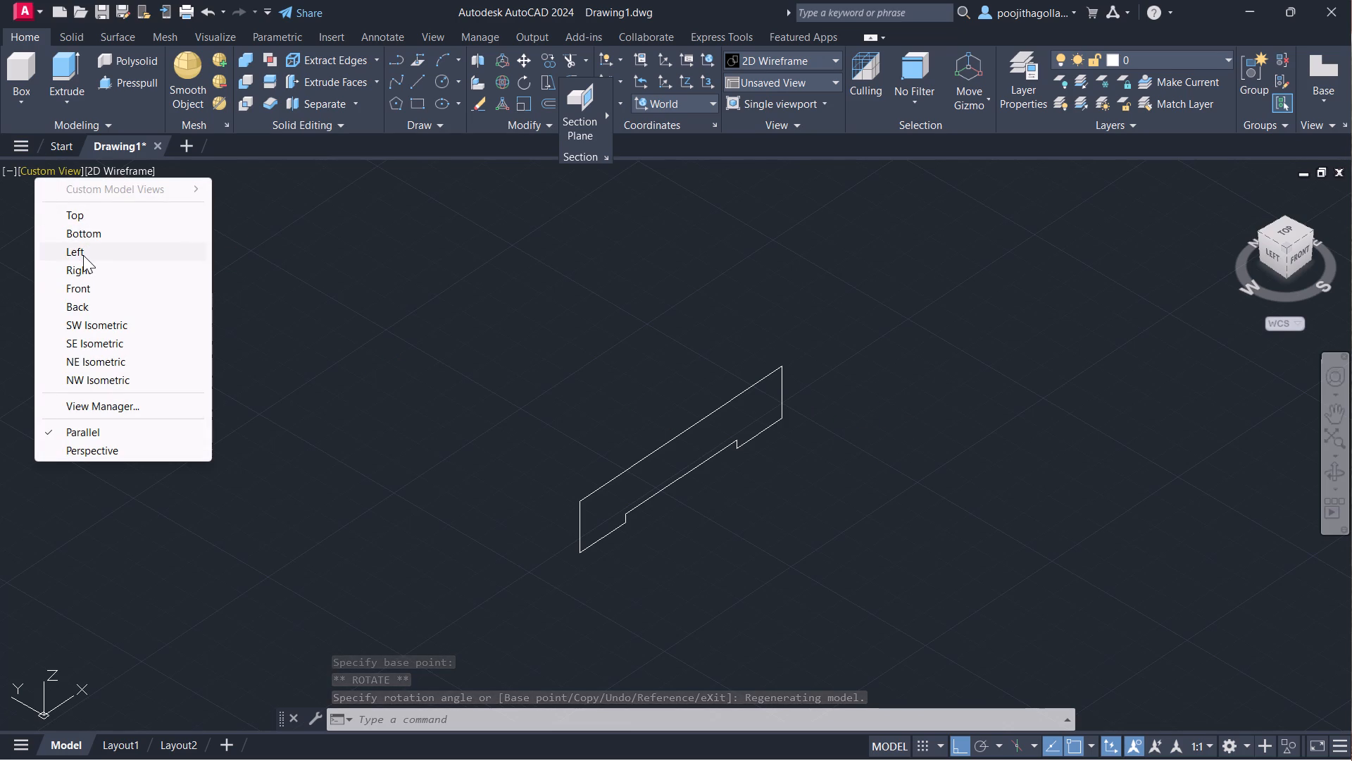
pyautogui.click(83, 254)
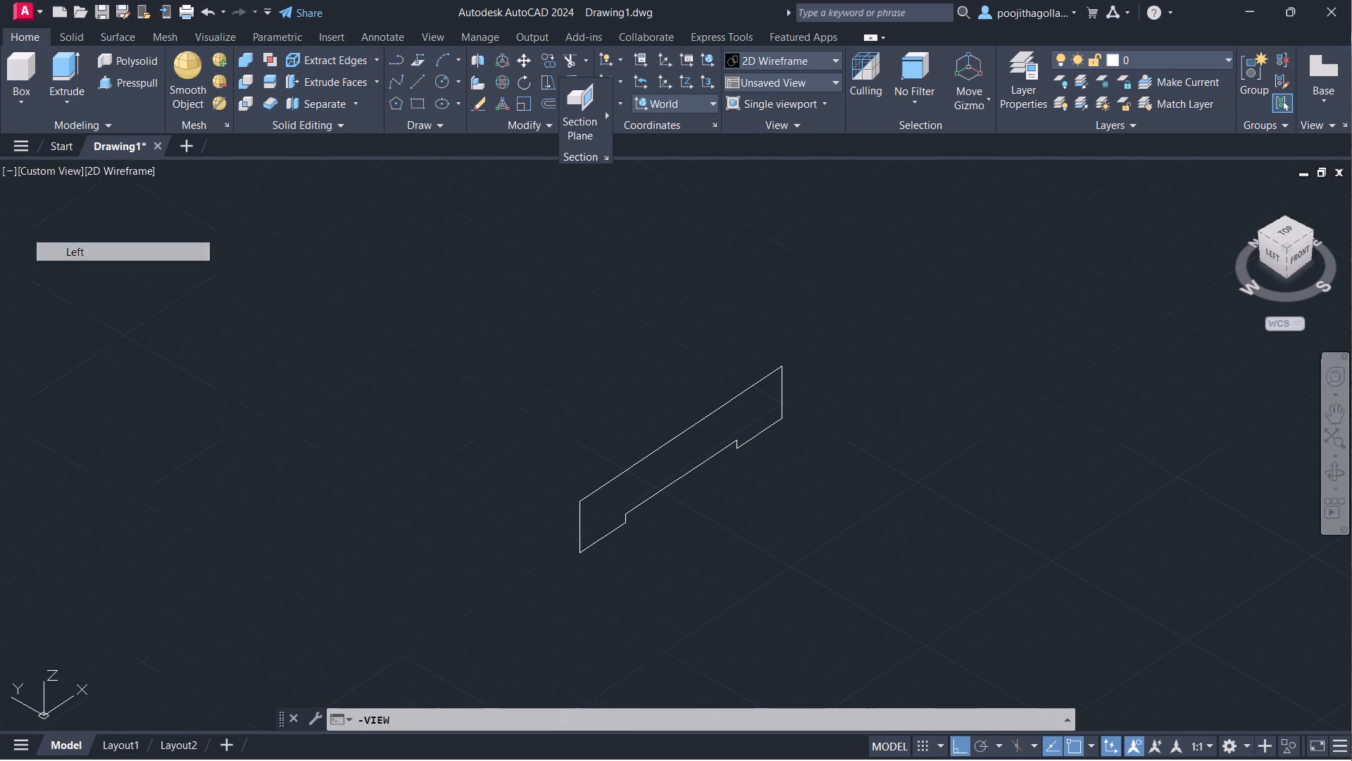
pyautogui.scroll(-3, 575, 429)
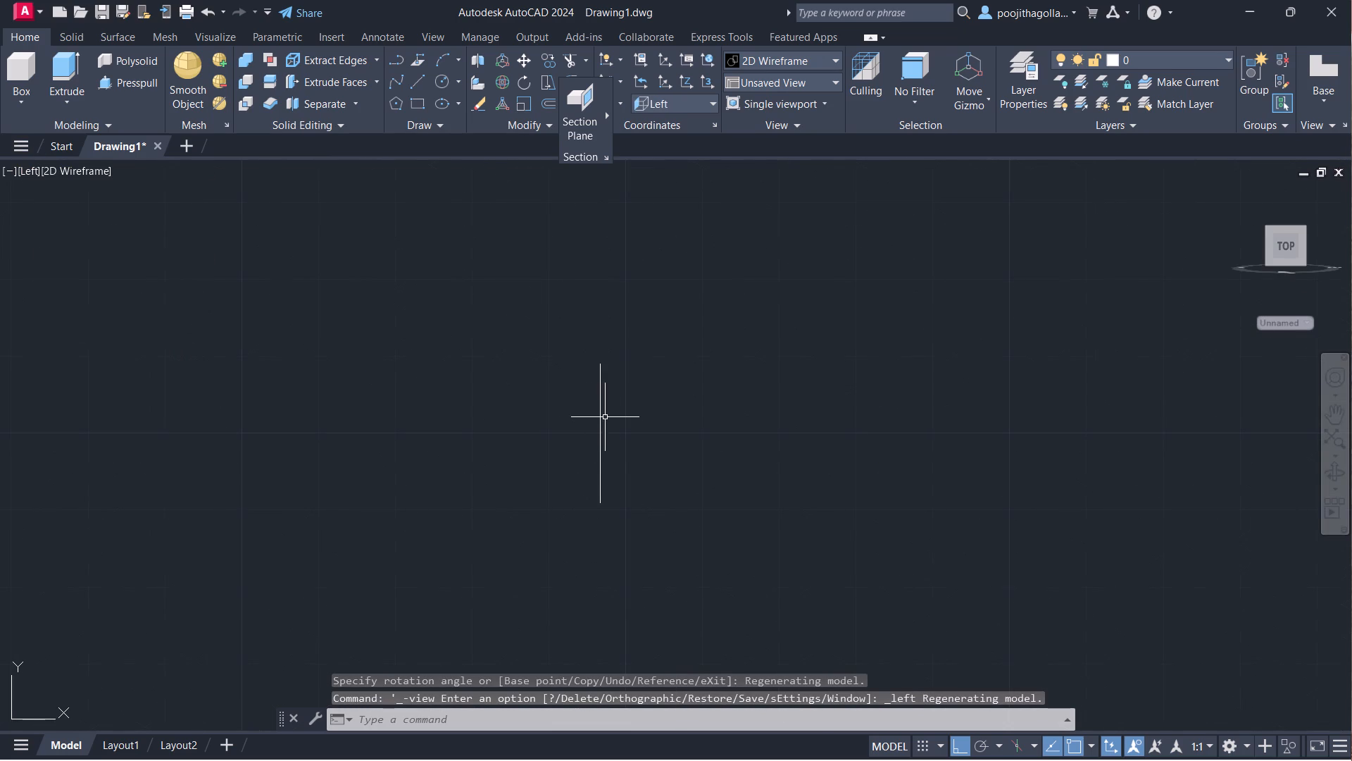
pyautogui.click(26, 166)
pyautogui.click(75, 292)
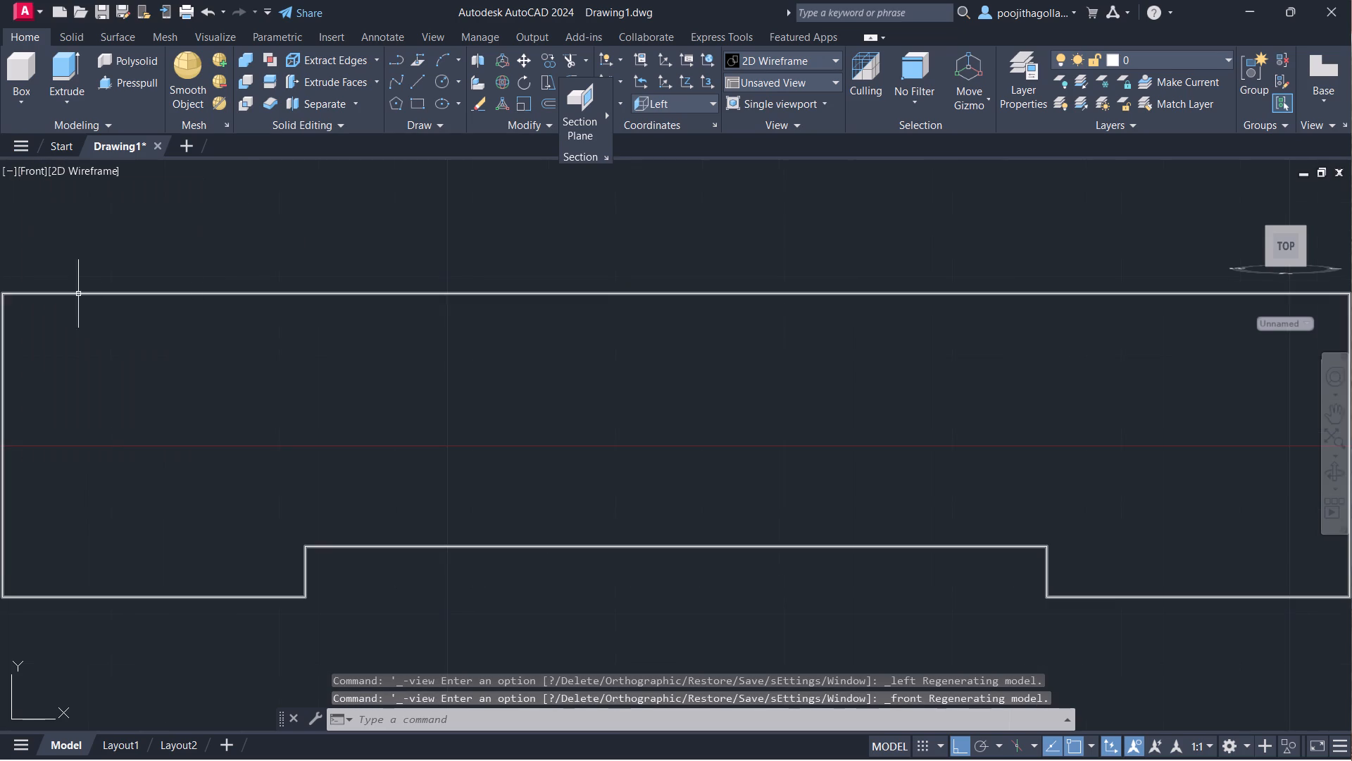
pyautogui.scroll(-3, 388, 337)
pyautogui.moveTo(502, 377); pyautogui.dragTo(677, 428, button='middle')
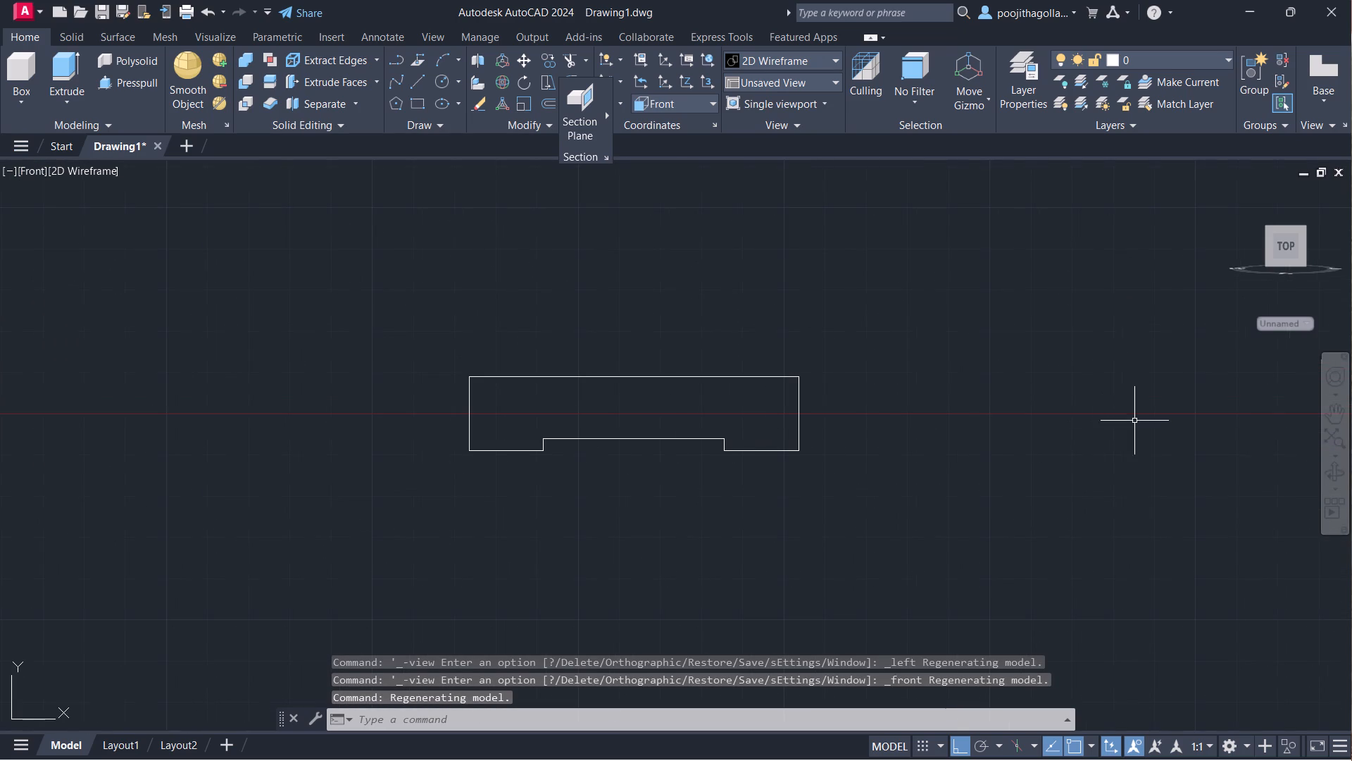
# Rotate the upright recessed profile 90 degrees about the vertical axis with 3DROTATE.
pyautogui.click(1324, 474)
pyautogui.moveTo(705, 497); pyautogui.dragTo(802, 533)
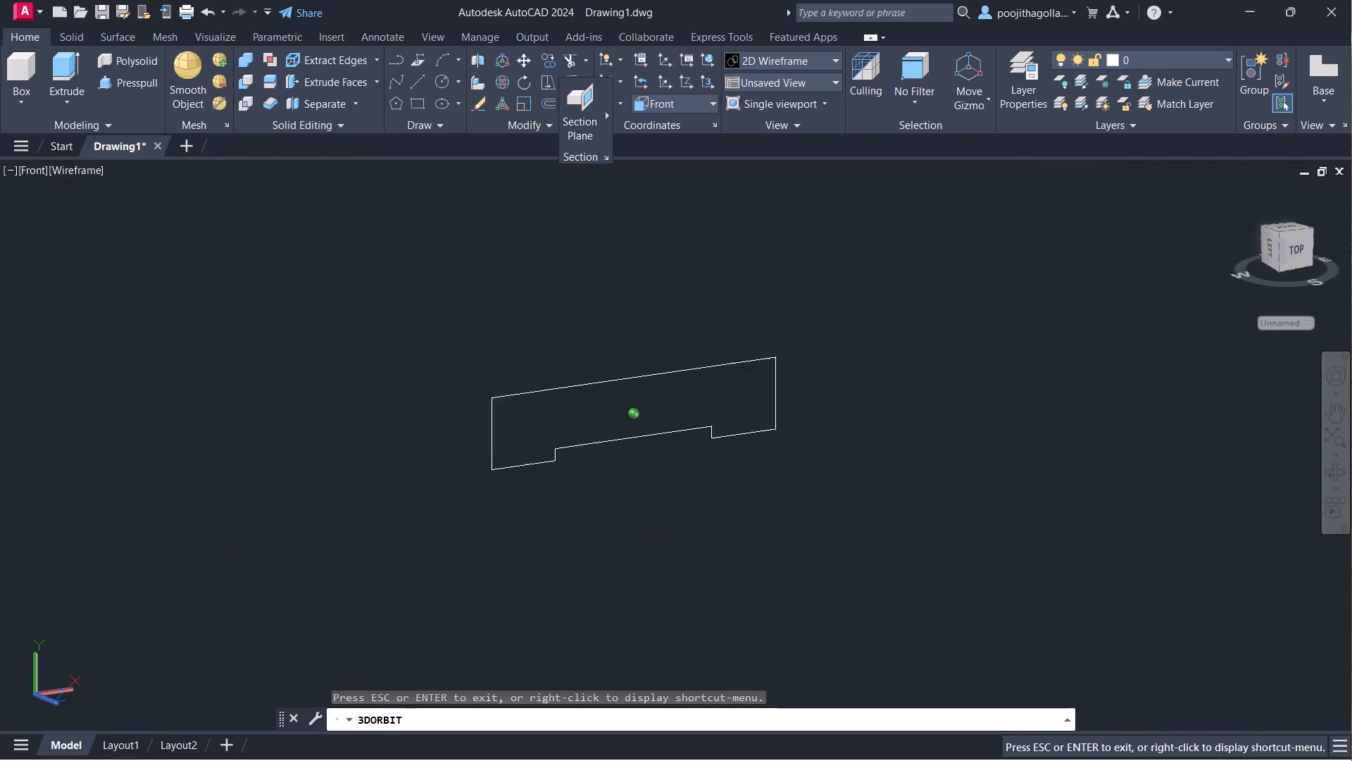
pyautogui.moveTo(802, 533); pyautogui.dragTo(827, 550)
pyautogui.press('Escape')
pyautogui.moveTo(825, 302); pyautogui.dragTo(798, 318)
pyautogui.click(625, 450)
pyautogui.write('3d')
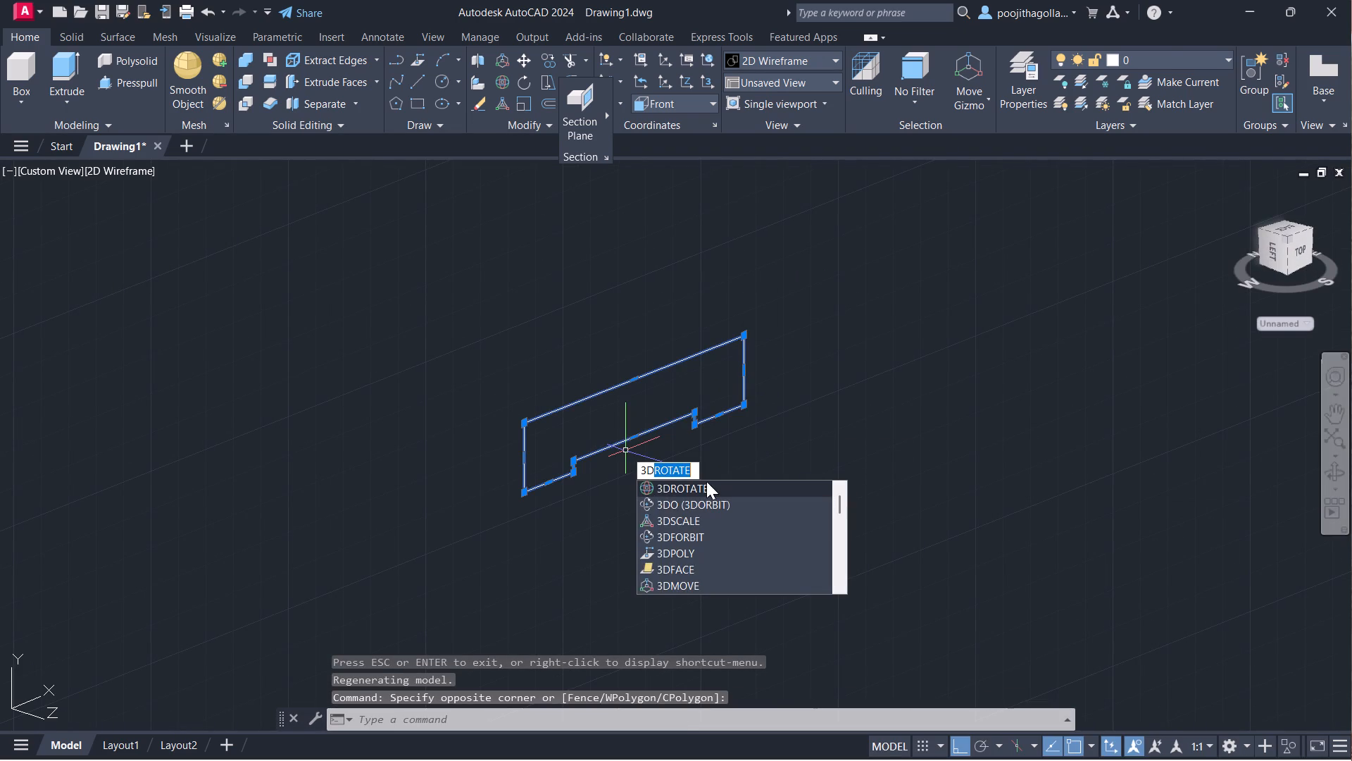
pyautogui.click(706, 481)
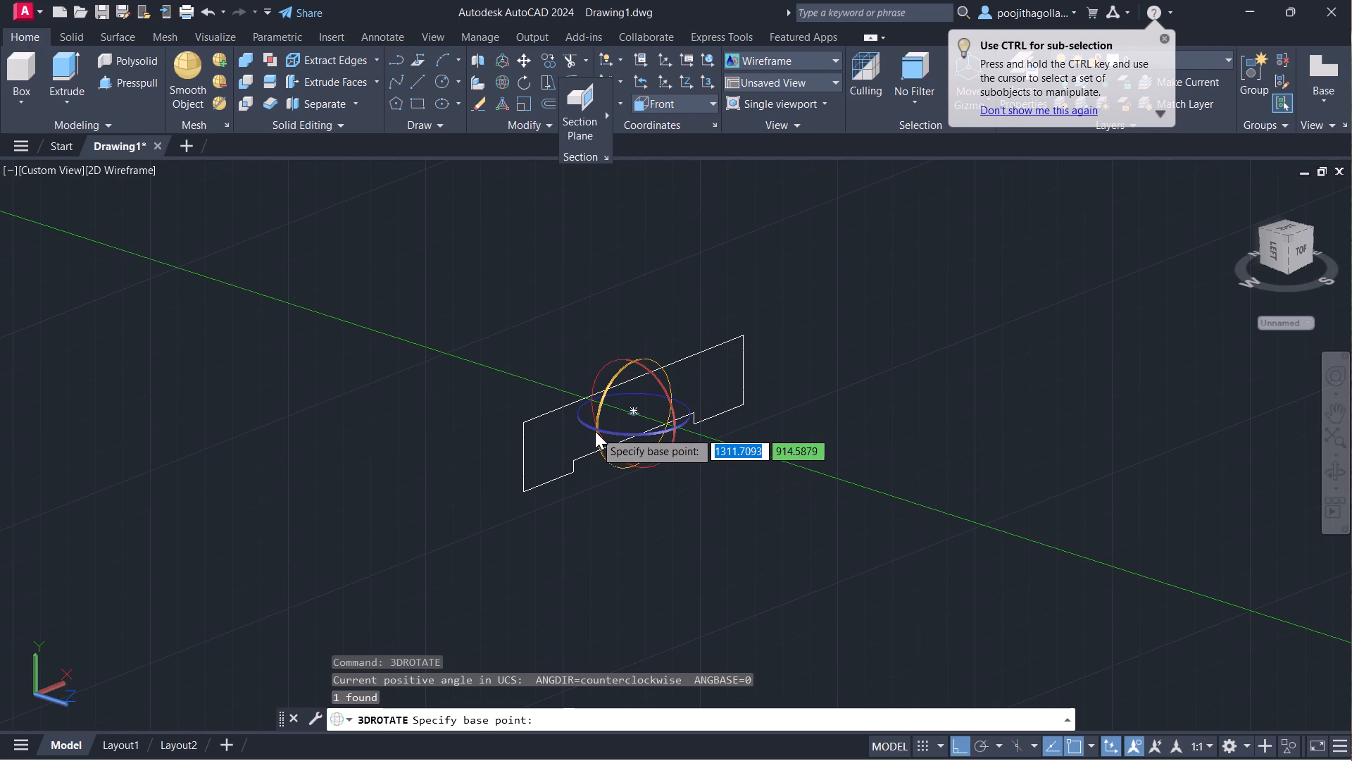
pyautogui.click(609, 429)
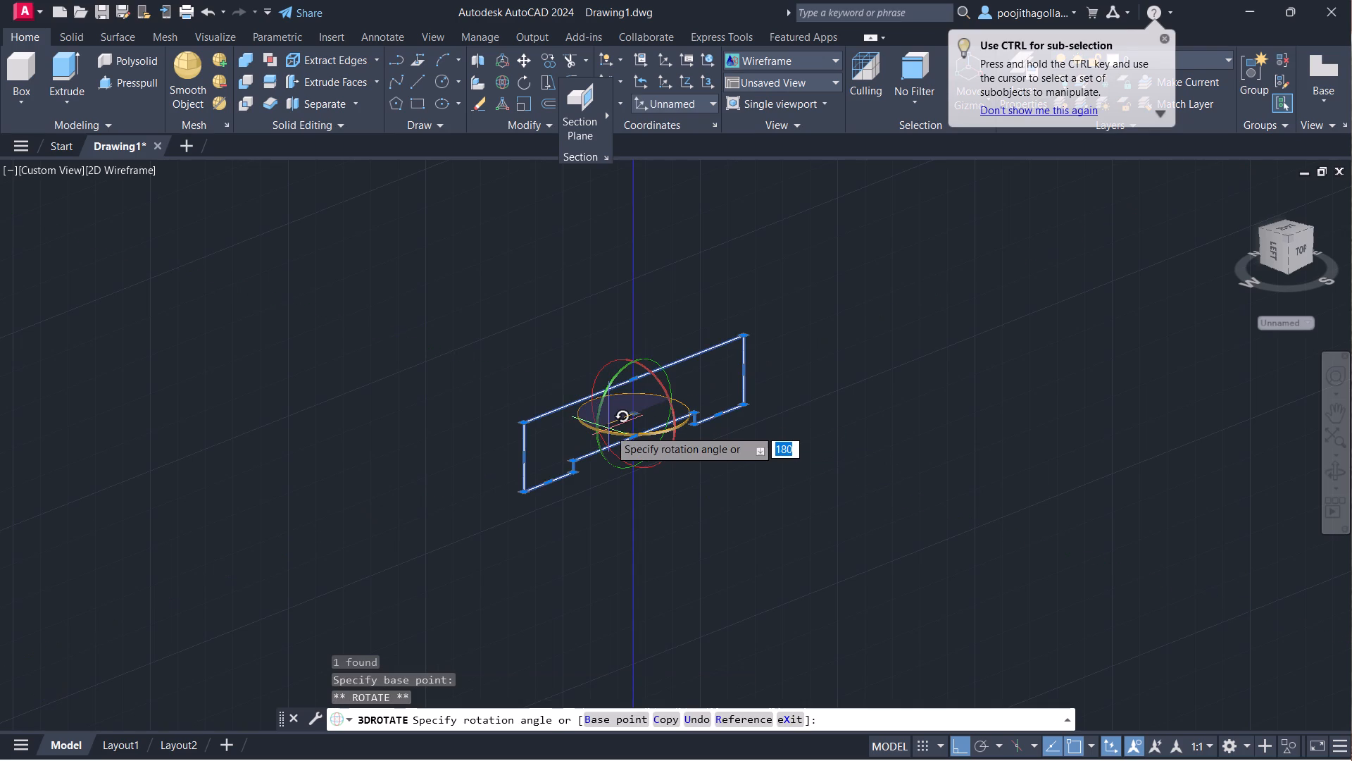
pyautogui.click(463, 351)
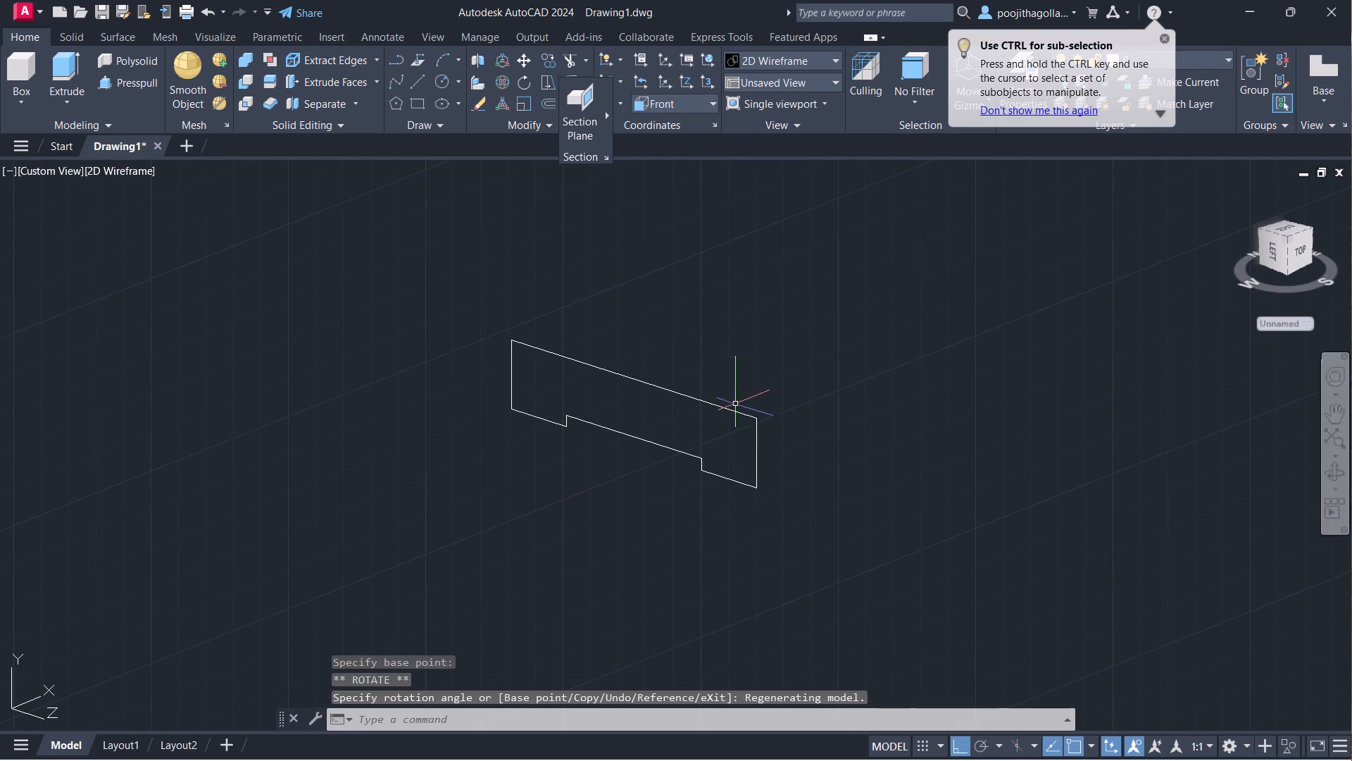
pyautogui.press('Escape')
# Switch the viewport to the Left view, facing the rotated profile.
pyautogui.click(44, 169)
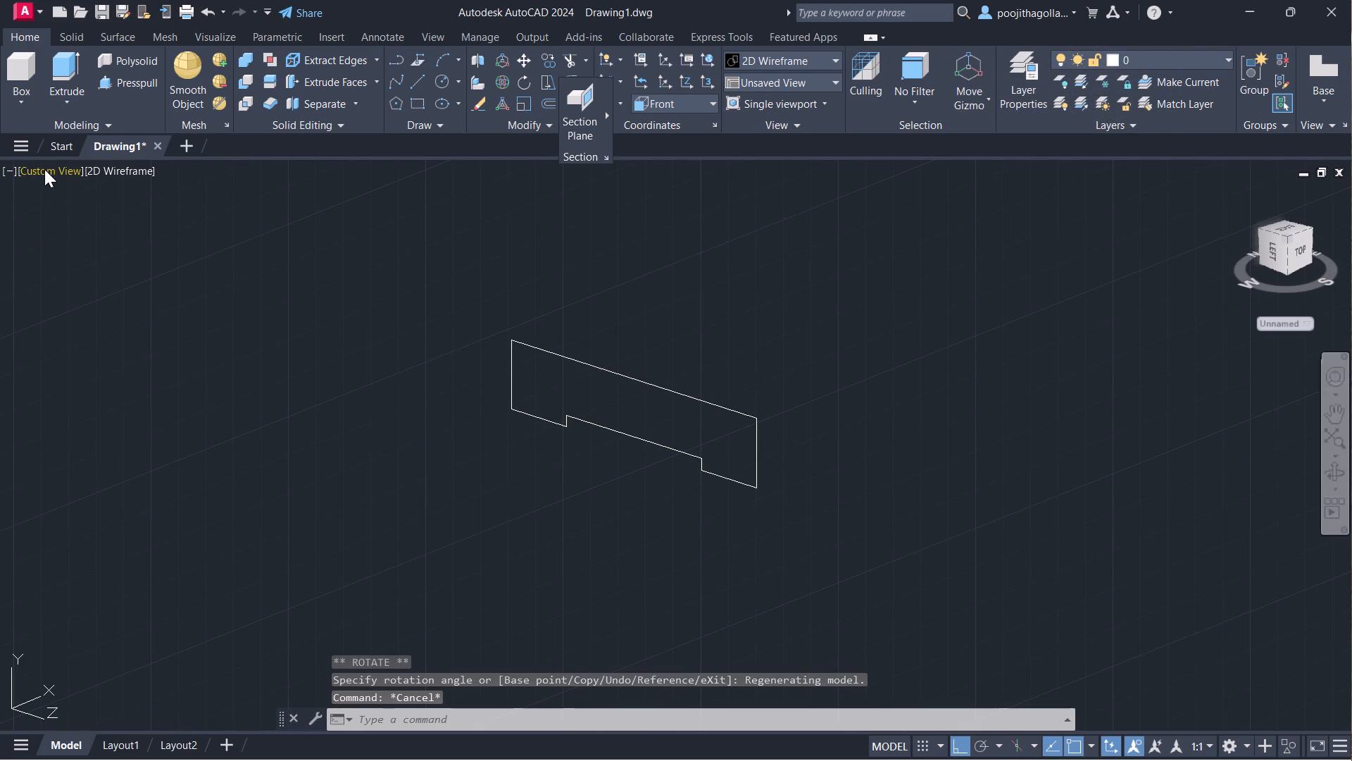
pyautogui.click(94, 249)
pyautogui.scroll(-4, 482, 361)
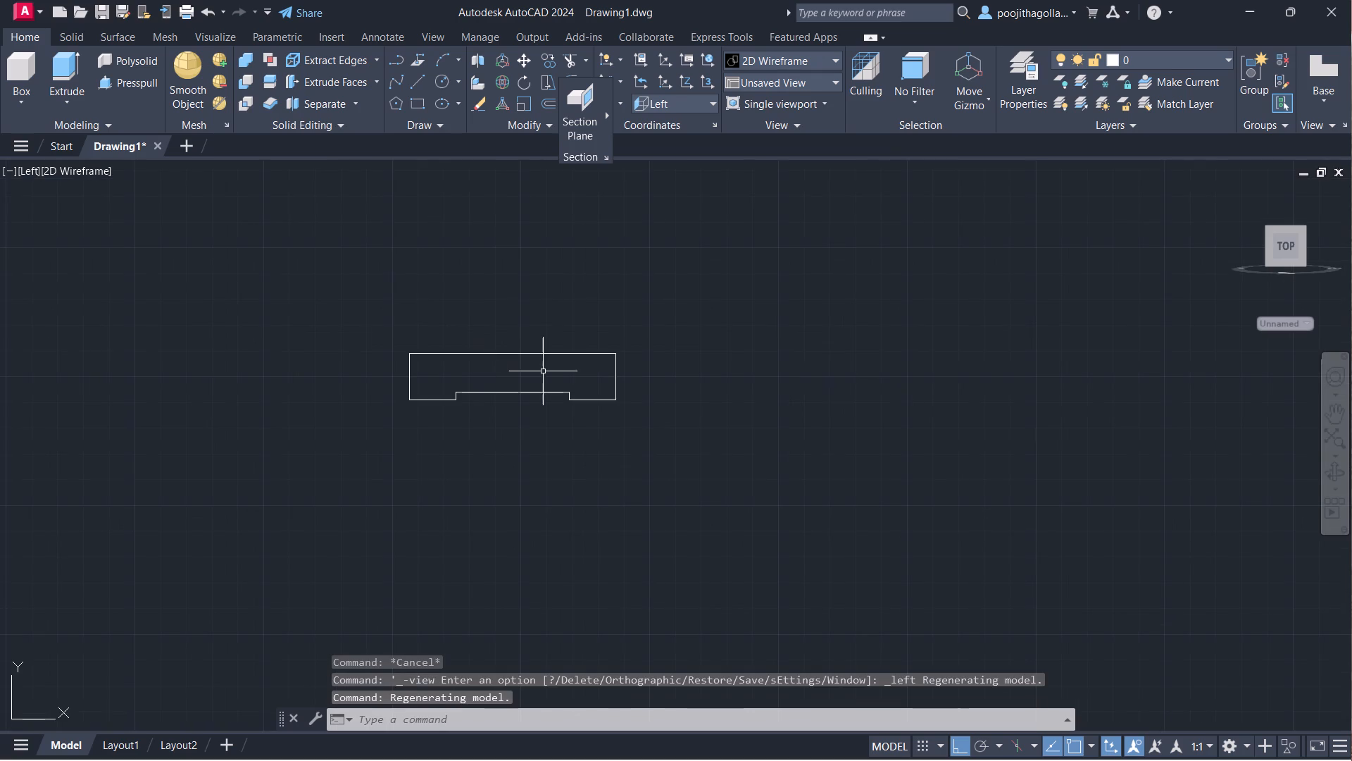
pyautogui.moveTo(543, 371); pyautogui.dragTo(548, 431, button='middle')
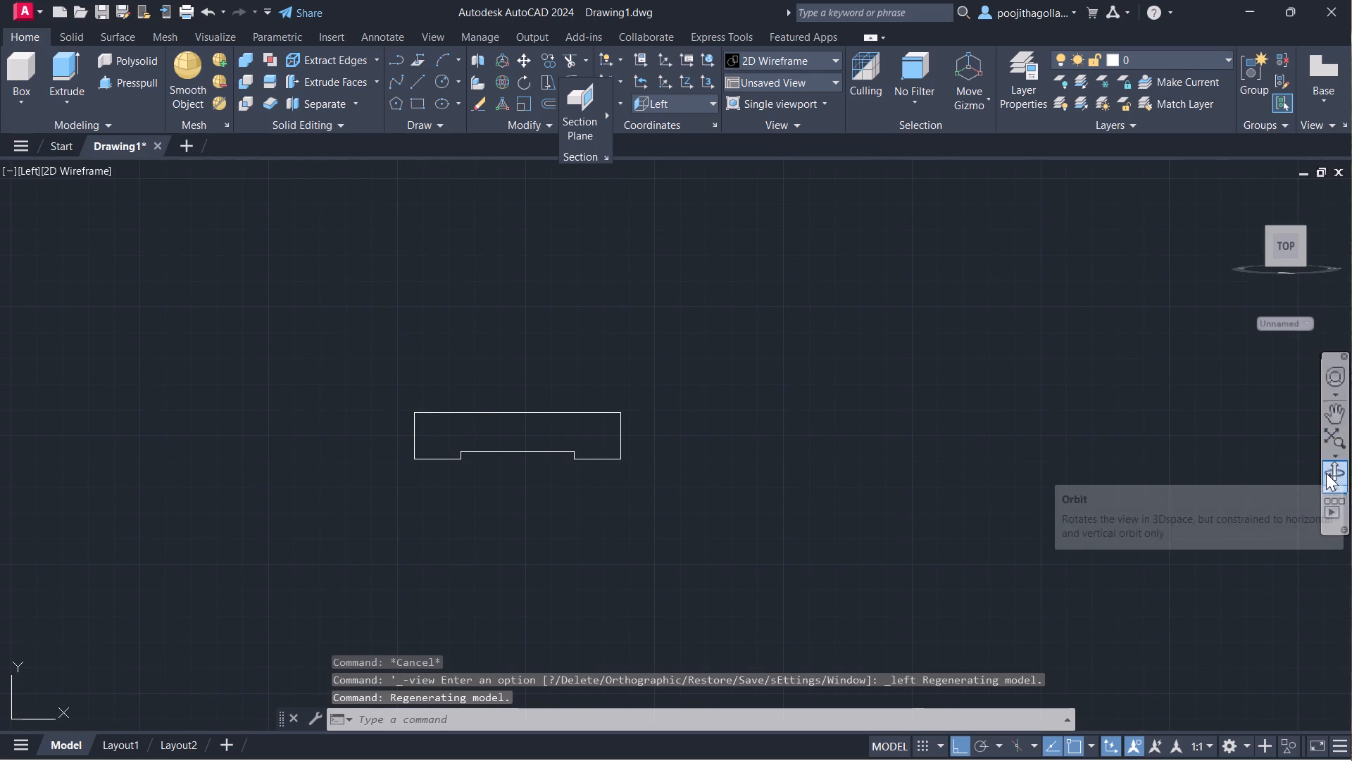
# Orbit to a tilted 3D view and extrude the recessed profile 136 units with Presspull.
pyautogui.click(1326, 473)
pyautogui.moveTo(959, 421); pyautogui.dragTo(835, 476)
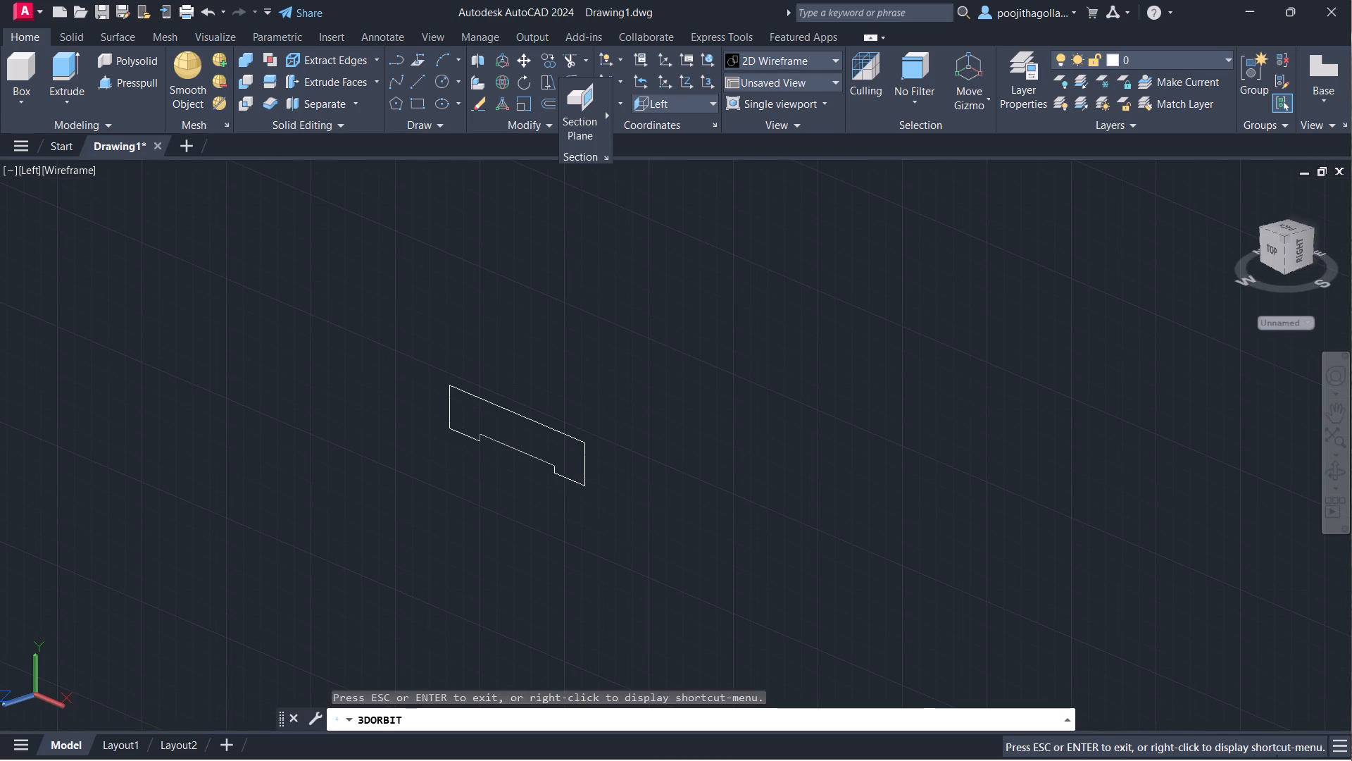
pyautogui.press('Escape')
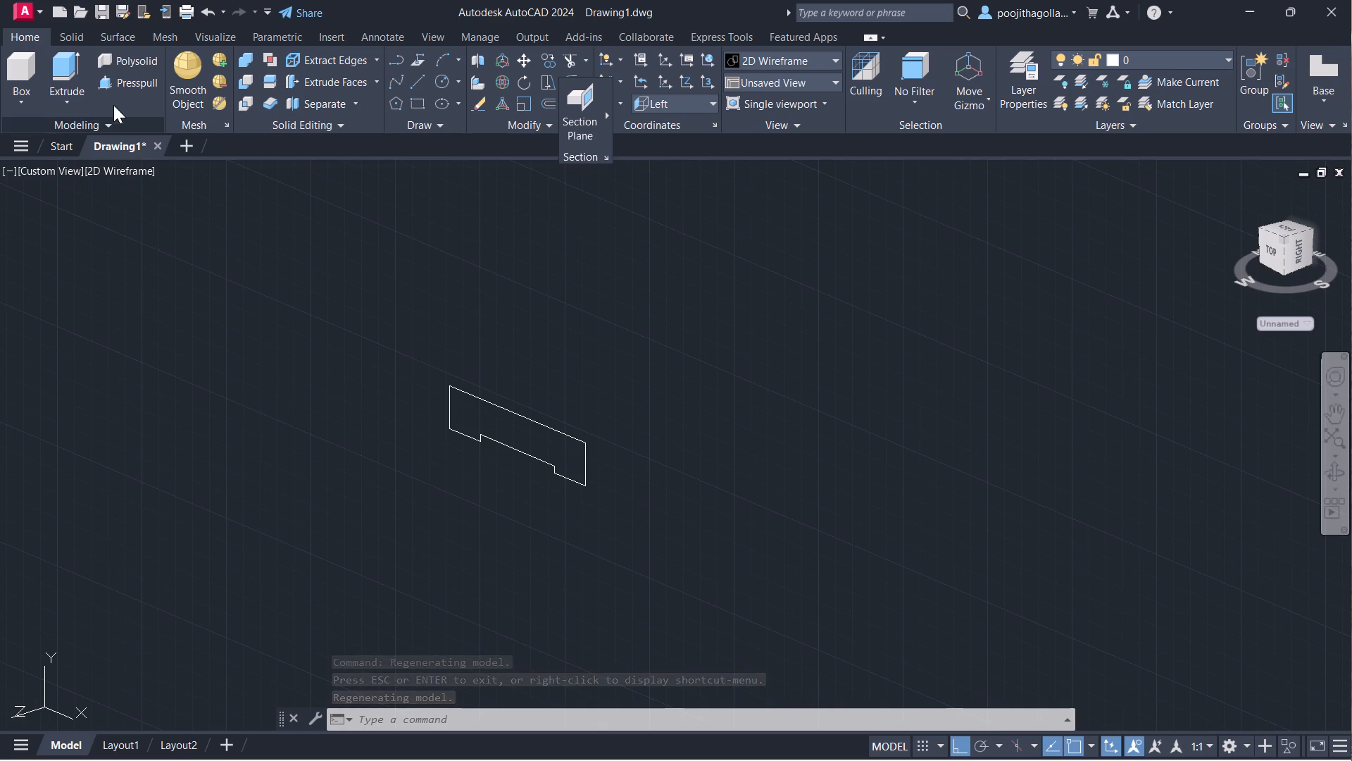
pyautogui.click(137, 82)
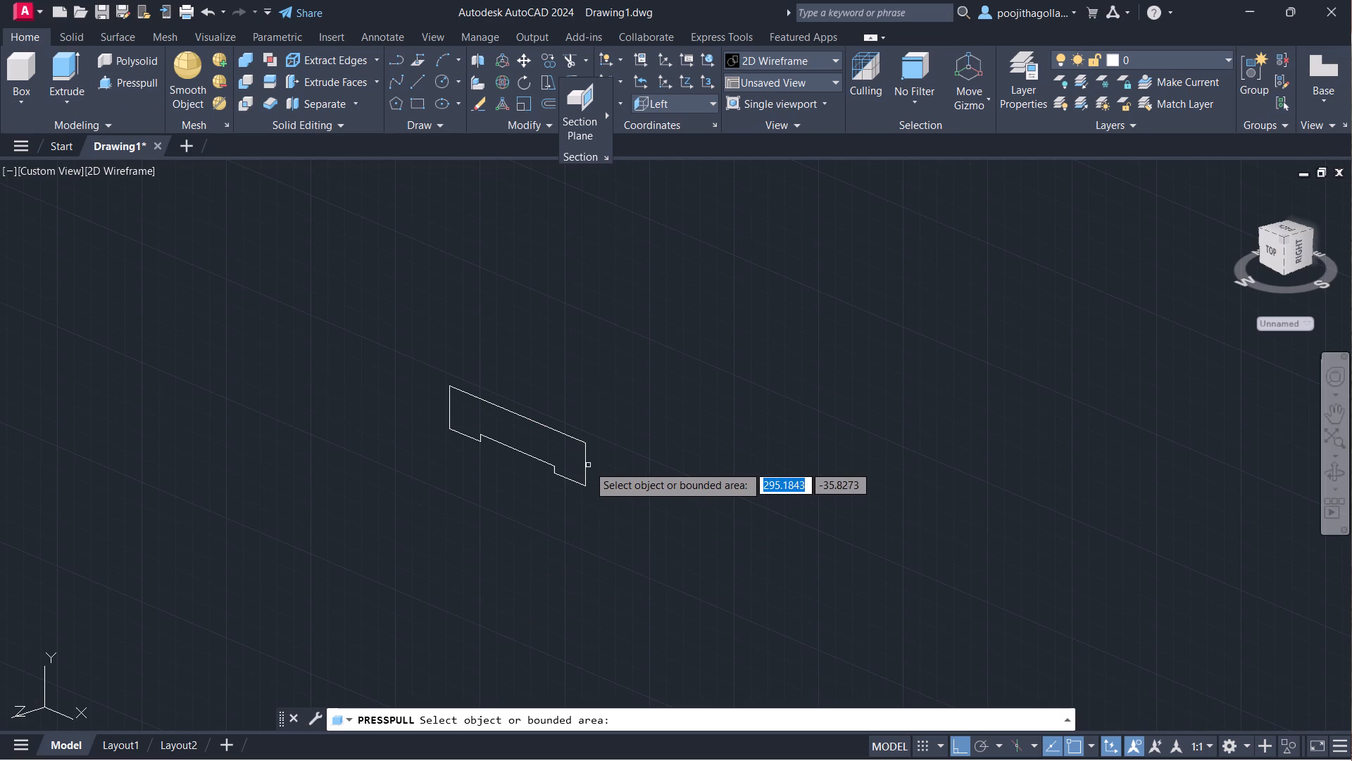
pyautogui.click(581, 453)
pyautogui.click(584, 452)
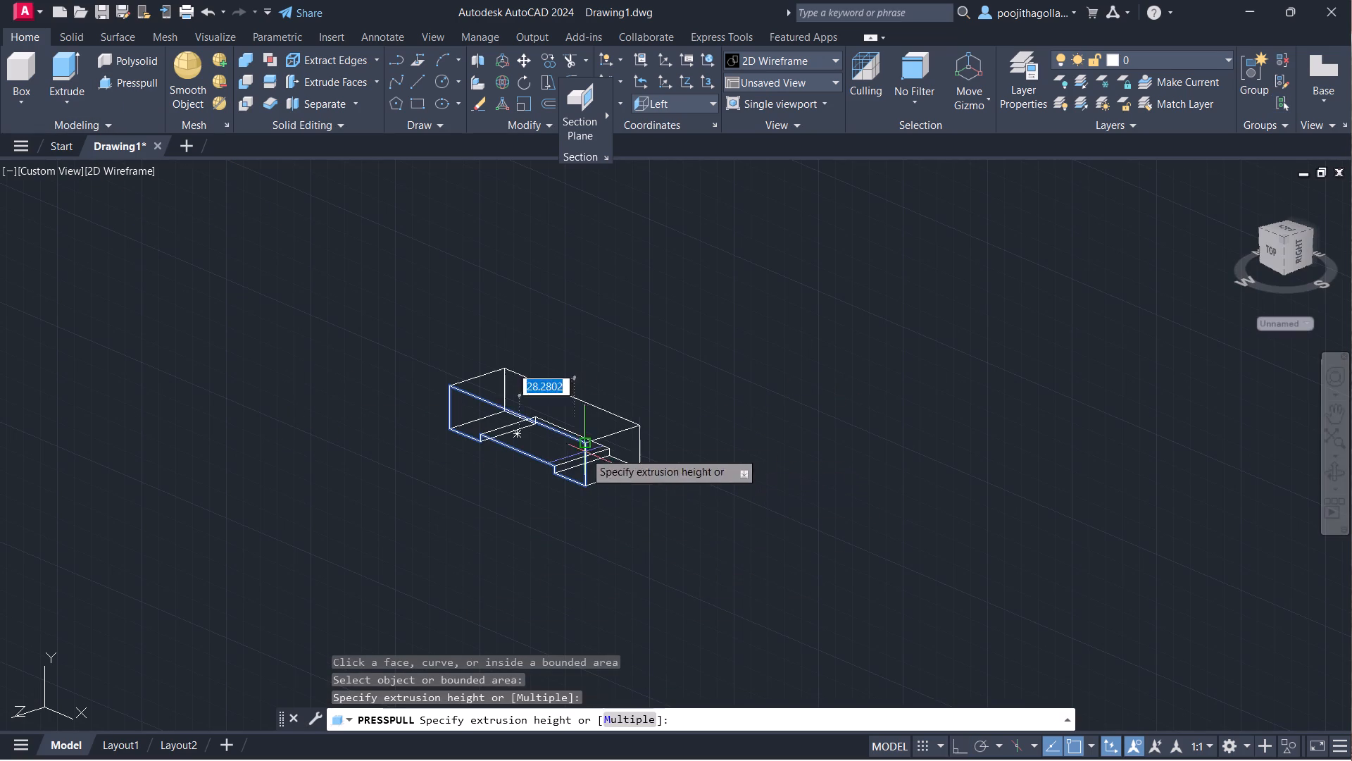
pyautogui.moveTo(803, 357); pyautogui.dragTo(791, 447, button='middle')
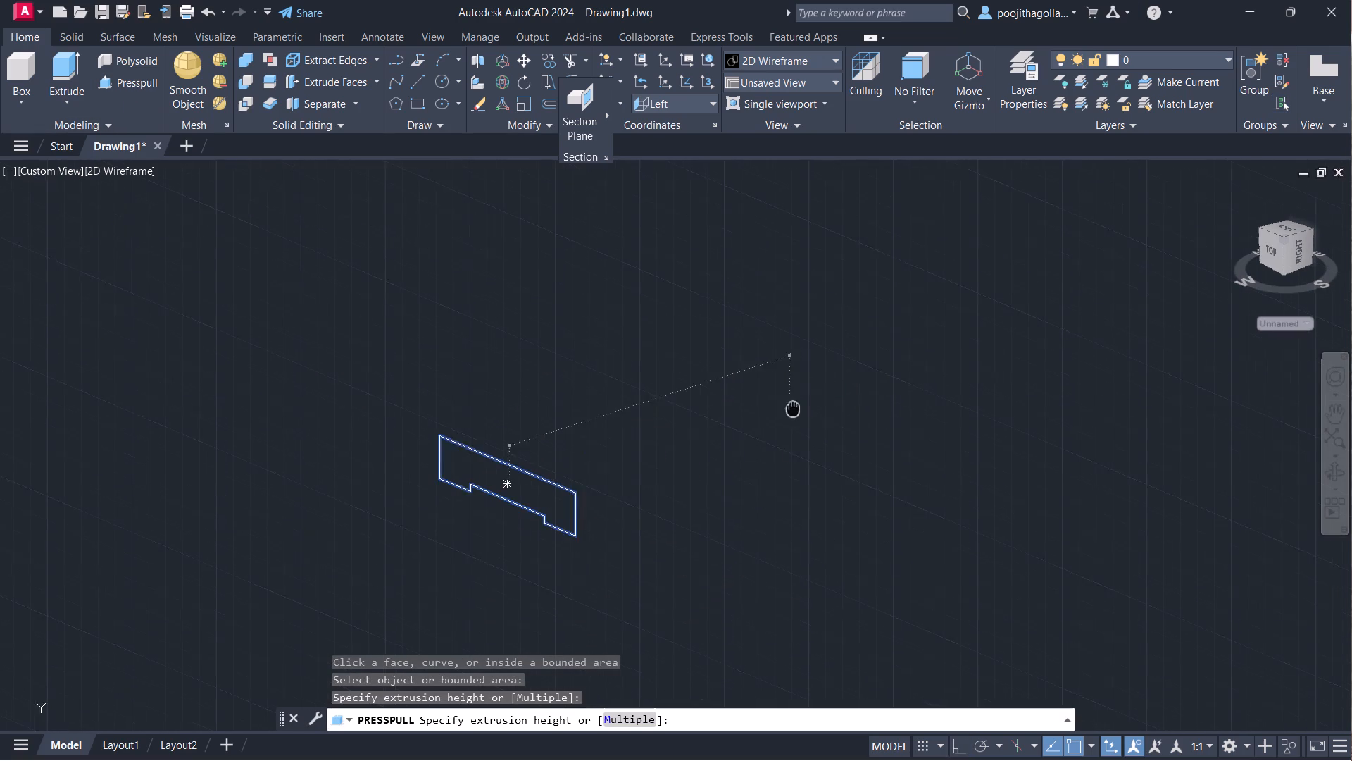
pyautogui.moveTo(791, 447); pyautogui.dragTo(791, 451, button='middle')
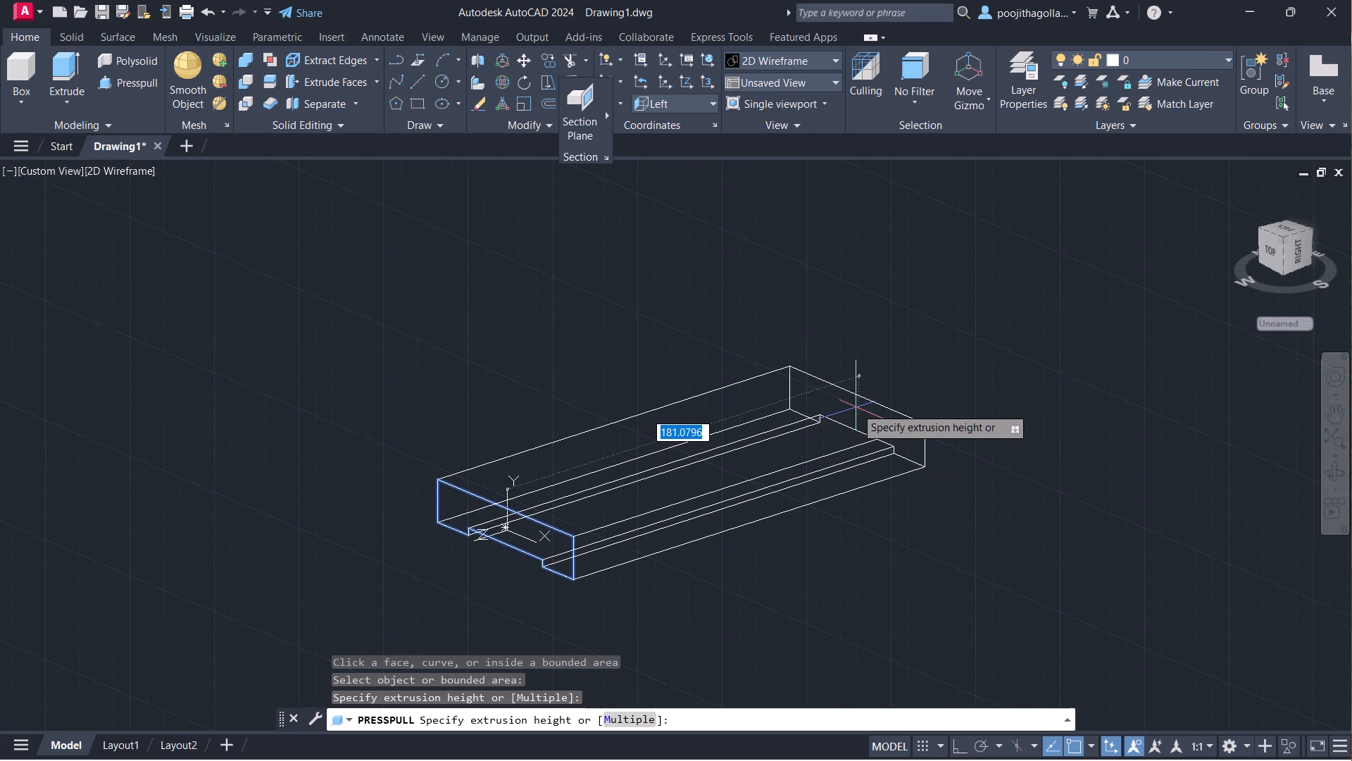
pyautogui.write('136')
pyautogui.press('Return')
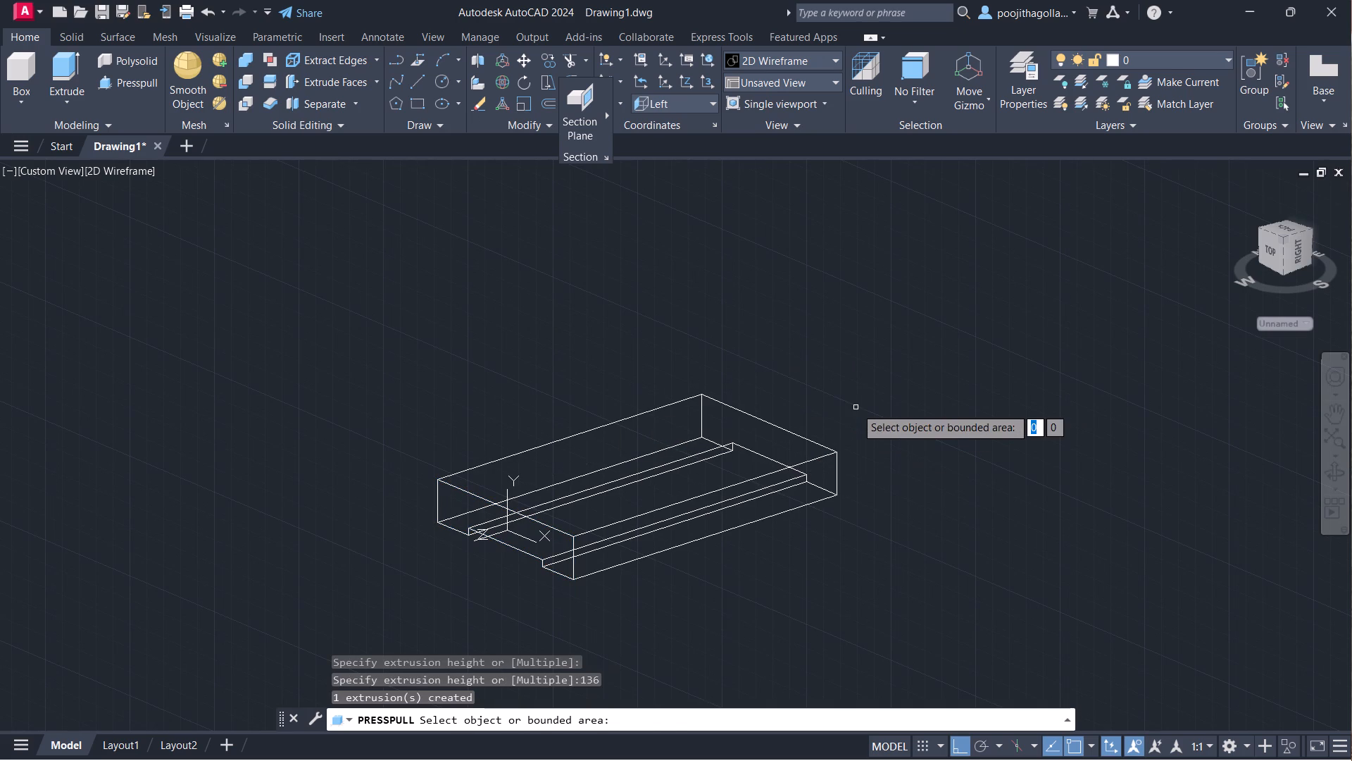
pyautogui.press('Escape')
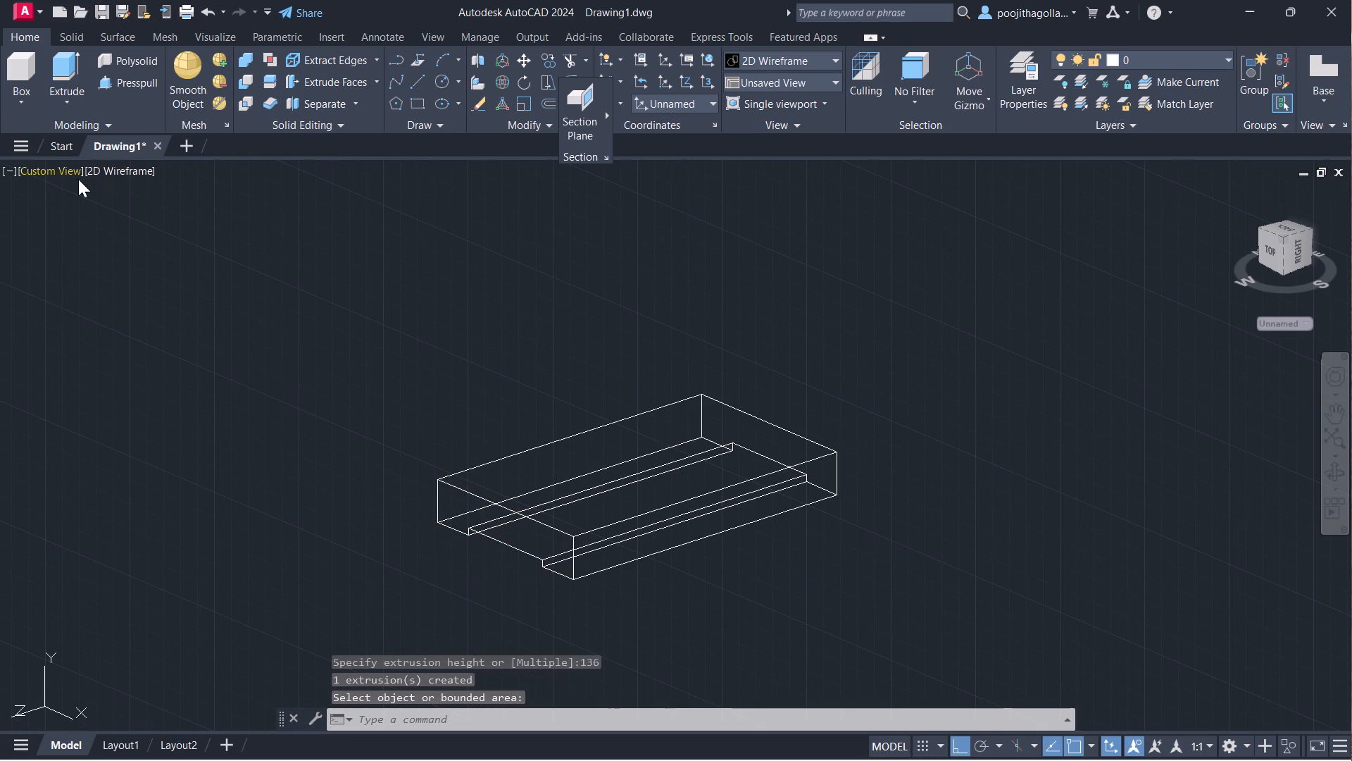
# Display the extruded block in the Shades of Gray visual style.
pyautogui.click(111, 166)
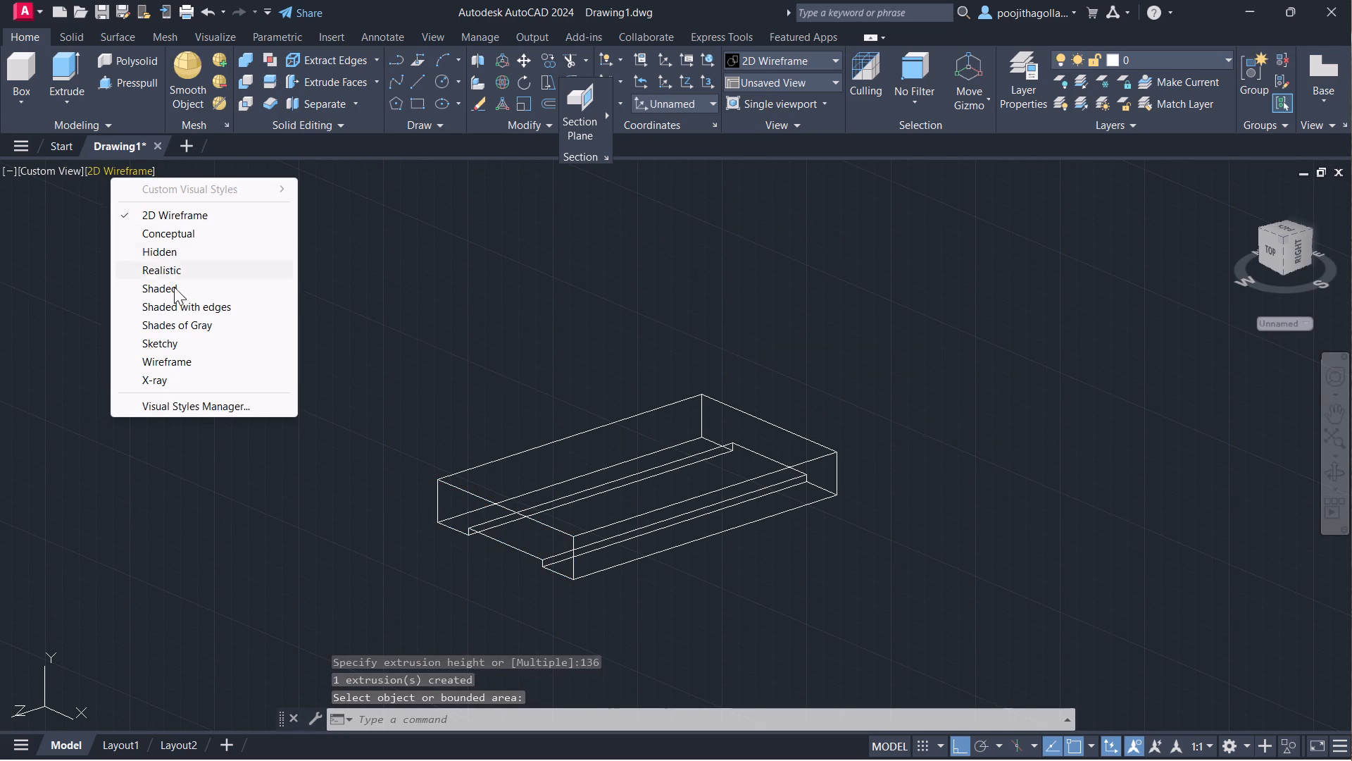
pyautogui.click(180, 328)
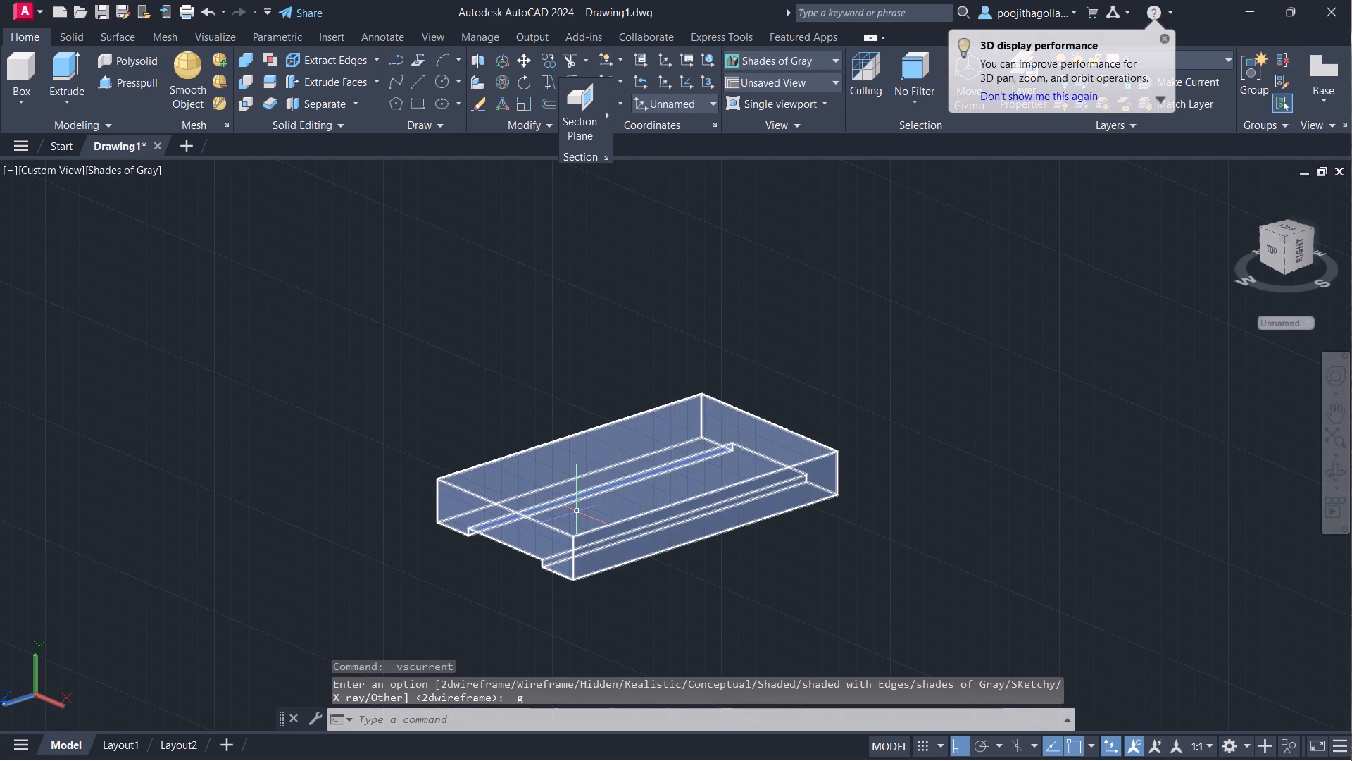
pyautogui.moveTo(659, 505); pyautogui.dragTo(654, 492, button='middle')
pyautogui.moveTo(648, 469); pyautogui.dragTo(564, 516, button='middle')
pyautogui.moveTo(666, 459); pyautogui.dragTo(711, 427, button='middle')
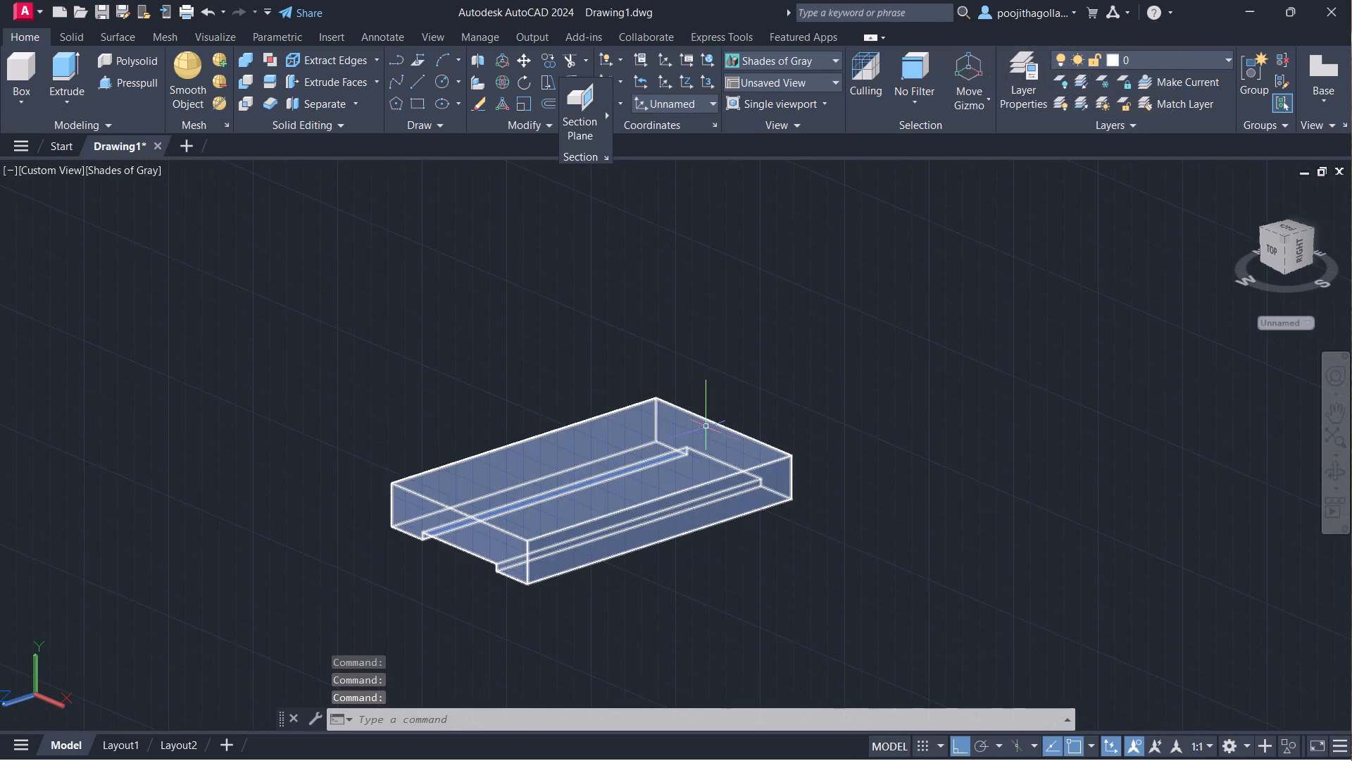
# Switch the viewport to the Front view and set the visual style to 2D Wireframe.
pyautogui.click(33, 166)
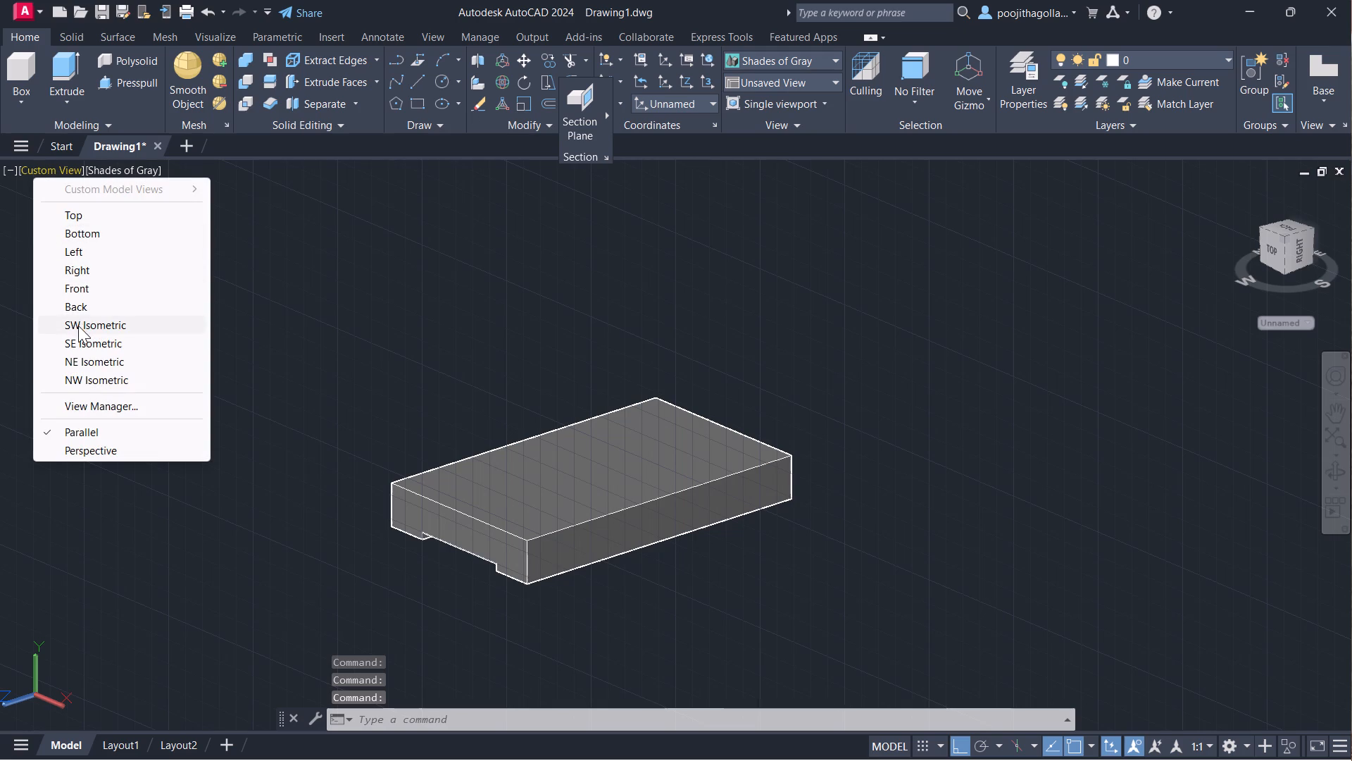
pyautogui.click(92, 283)
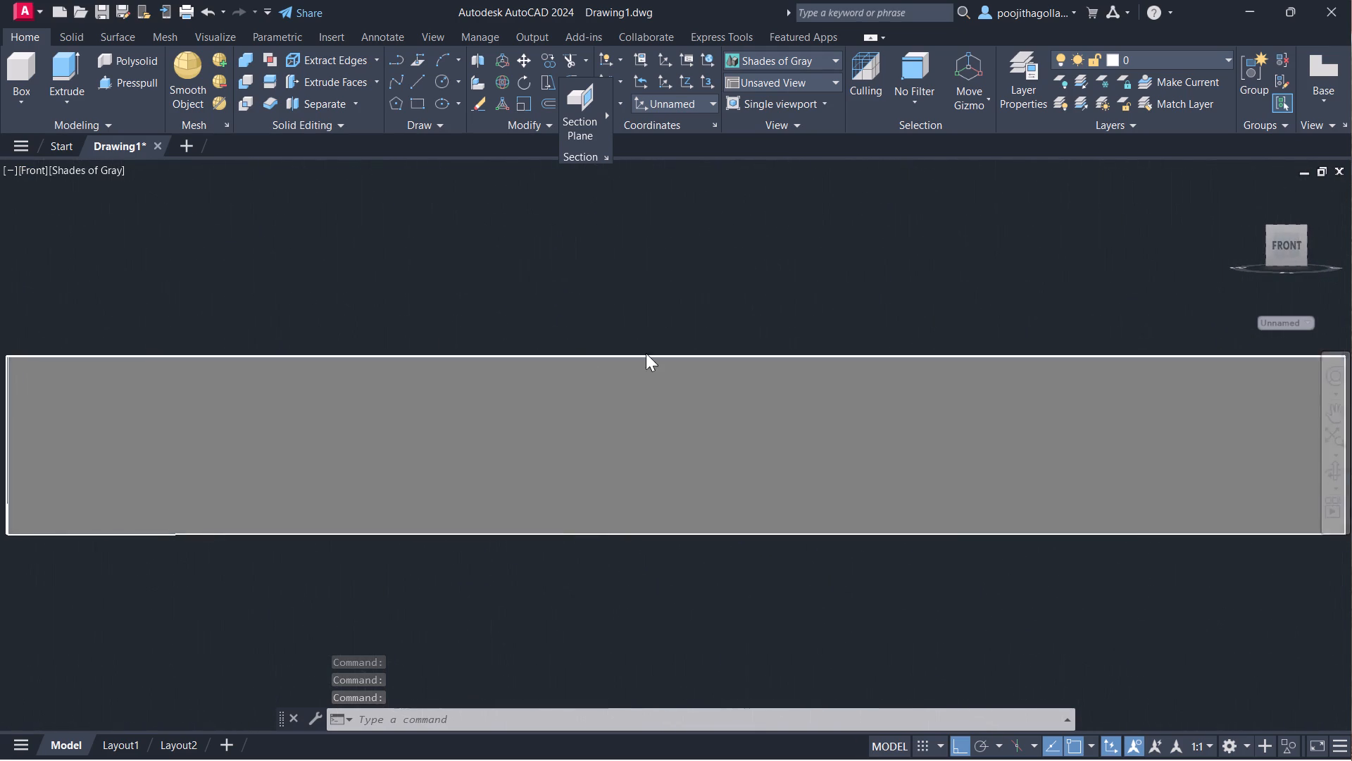
pyautogui.moveTo(817, 383); pyautogui.dragTo(0, 412, button='middle')
pyautogui.moveTo(827, 398); pyautogui.dragTo(572, 407, button='middle')
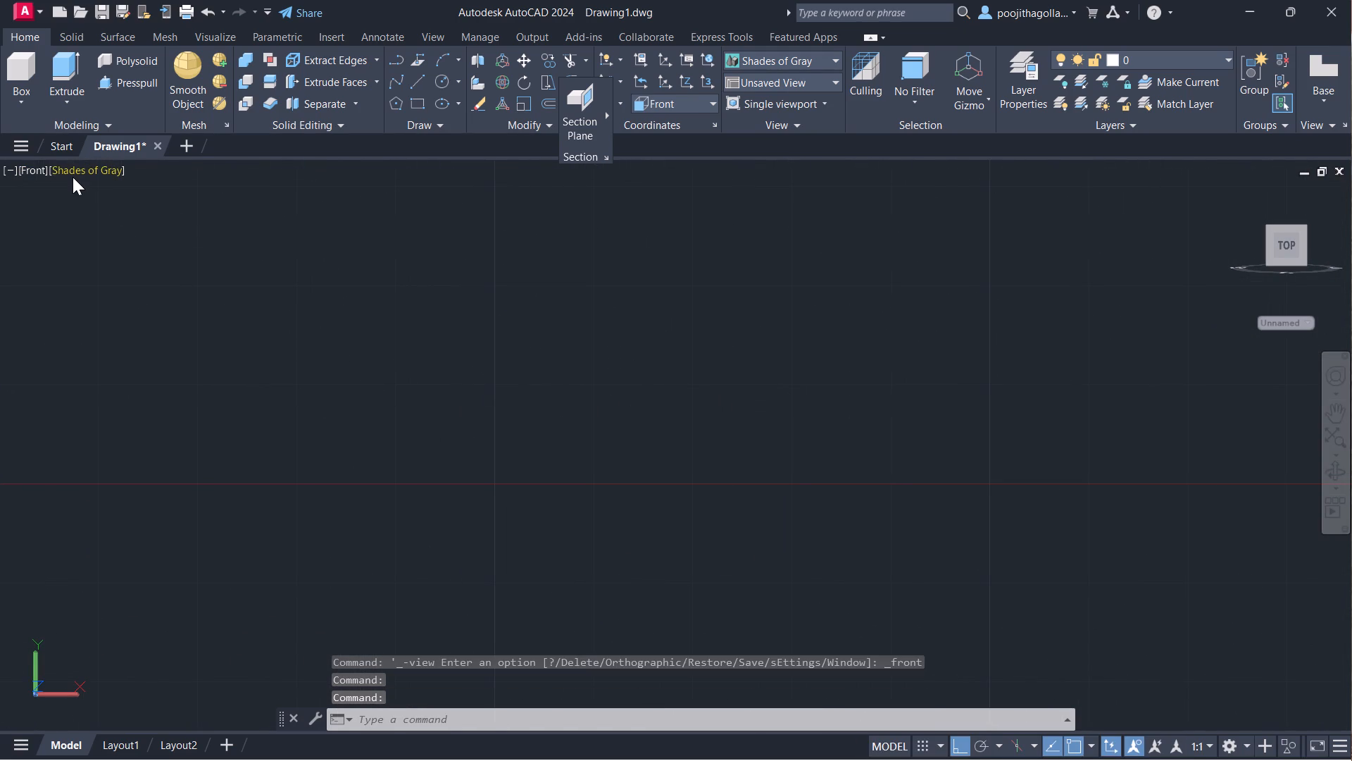
pyautogui.click(77, 173)
pyautogui.click(130, 211)
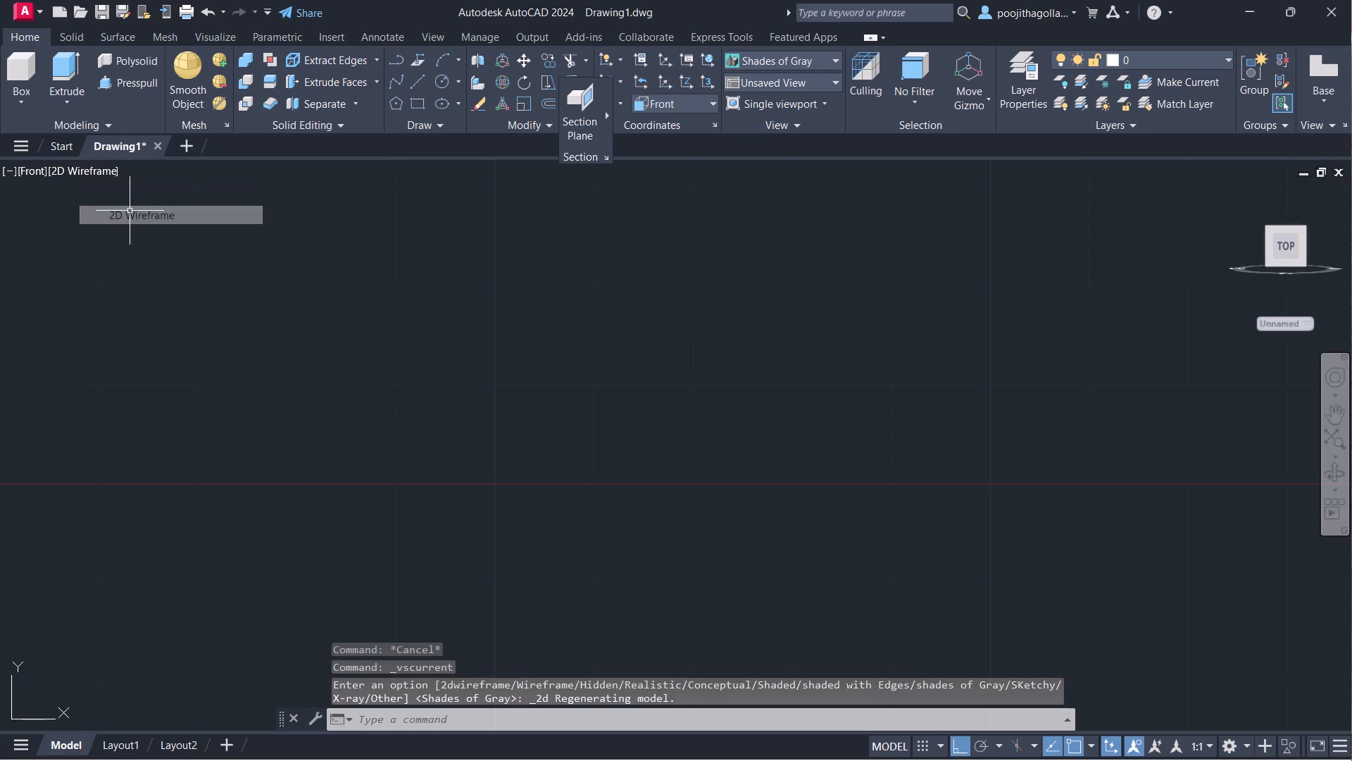
# Draw a circle of radius 9 in the empty space beyond the block's right end.
pyautogui.moveTo(691, 398); pyautogui.dragTo(605, 396, button='middle')
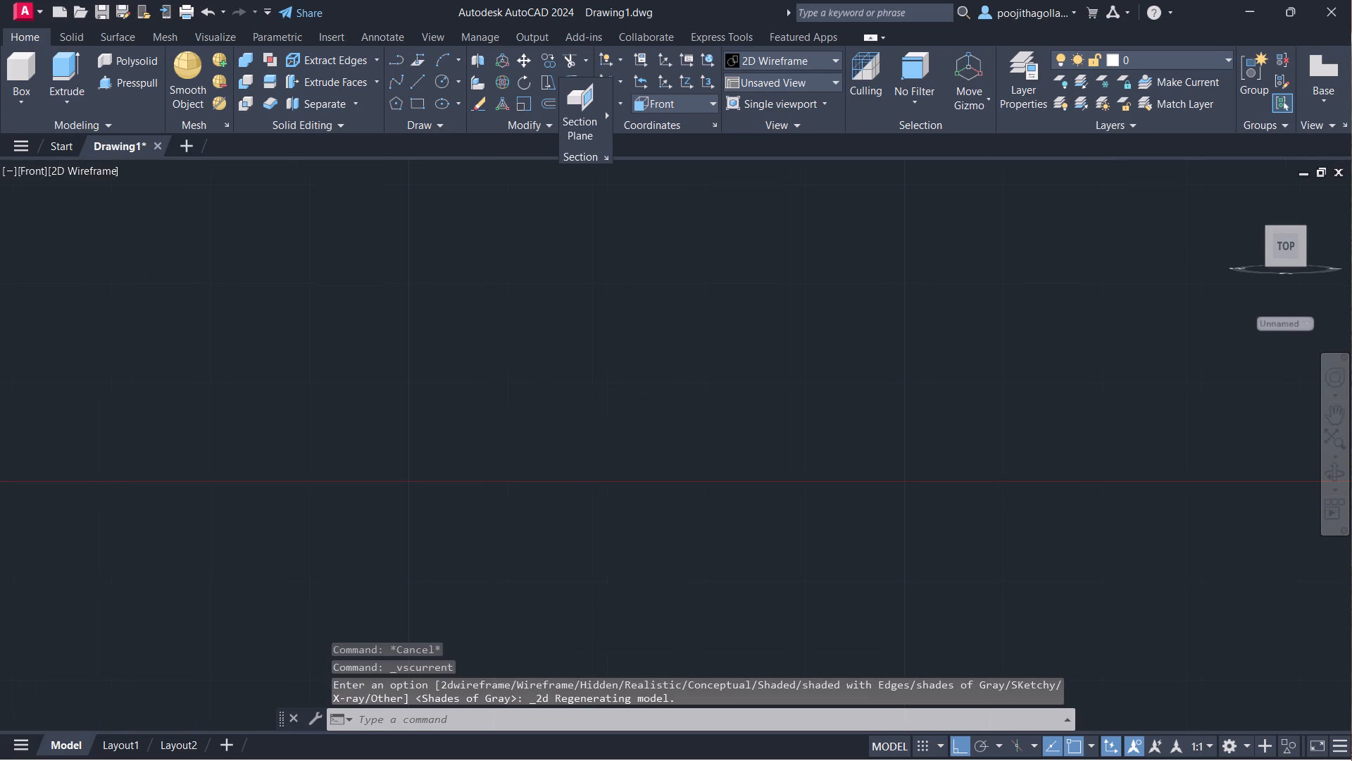
pyautogui.press('c')
pyautogui.press('Return')
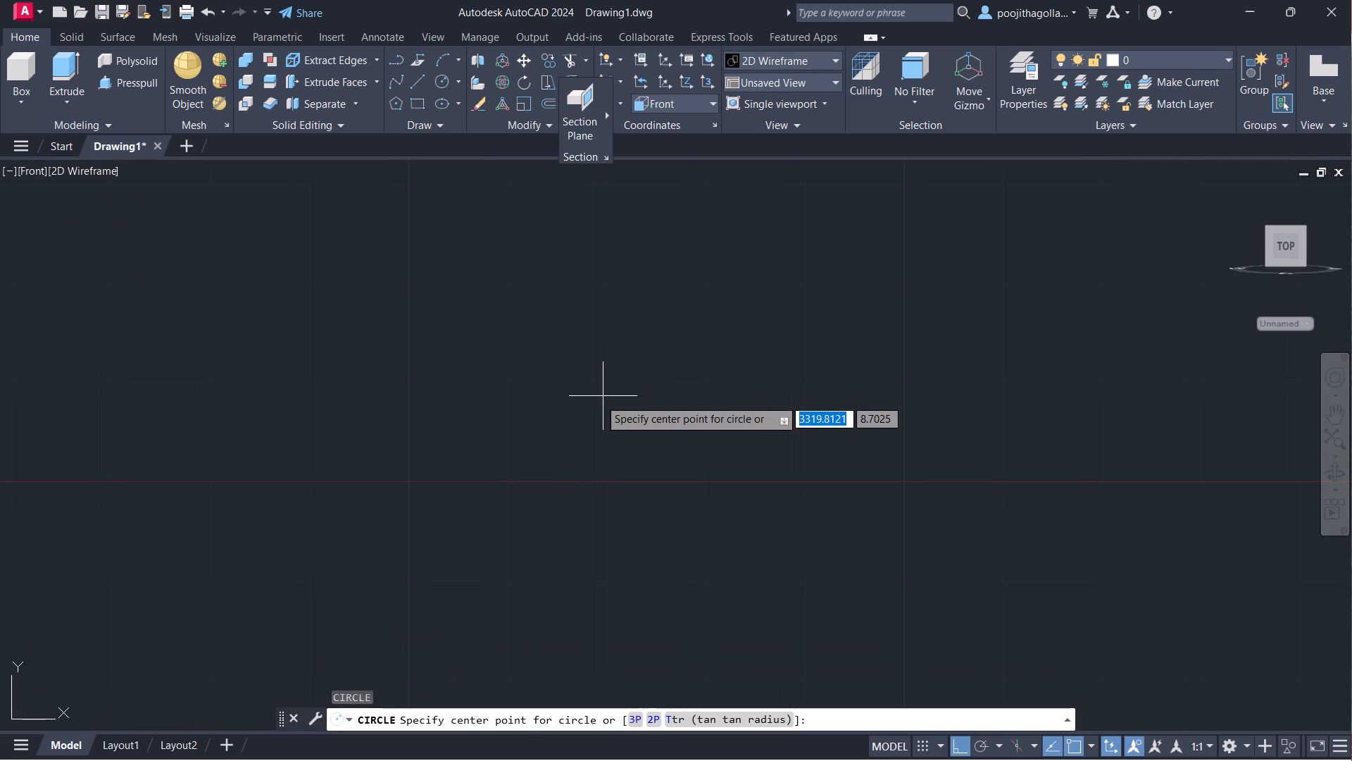
pyautogui.click(494, 410)
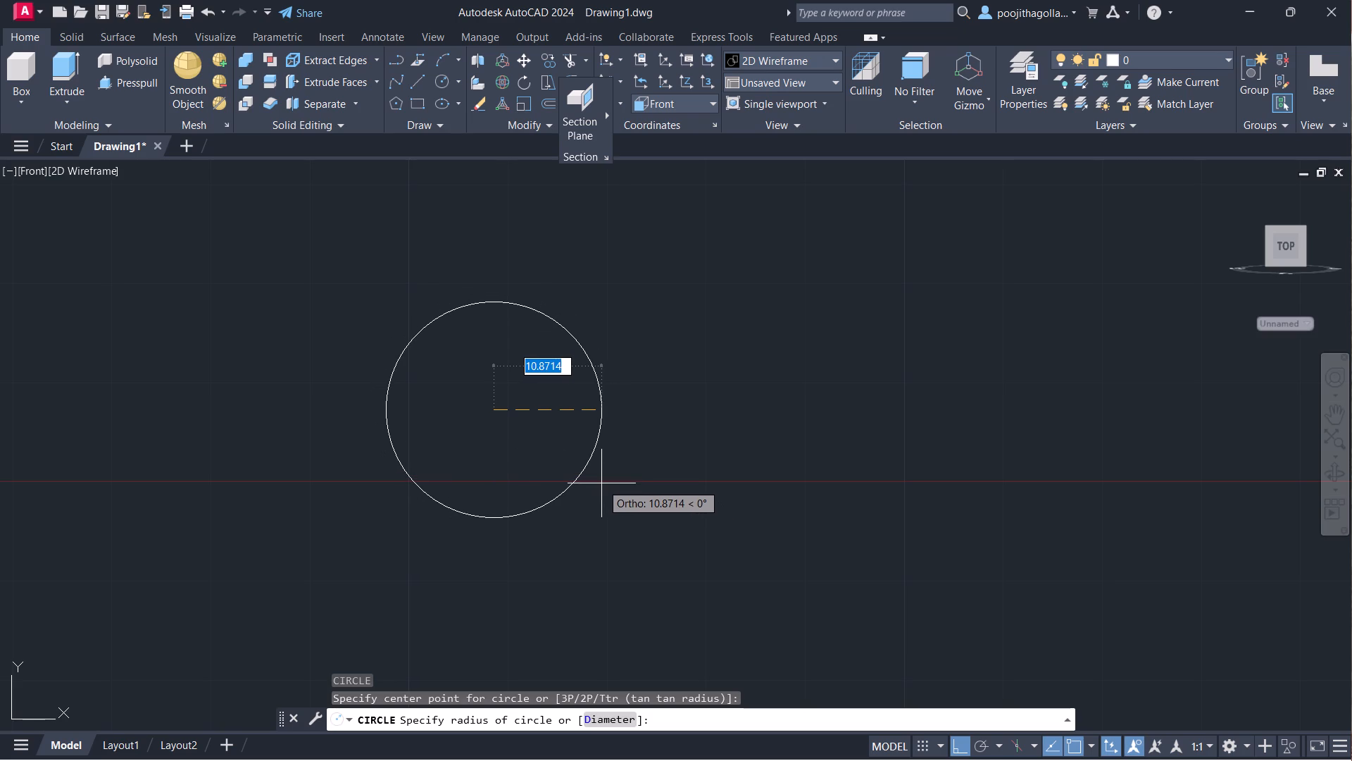
pyautogui.press('9')
pyautogui.press('Return')
# Draw a concentric circle of radius 20 around the radius 9 circle.
pyautogui.press('c')
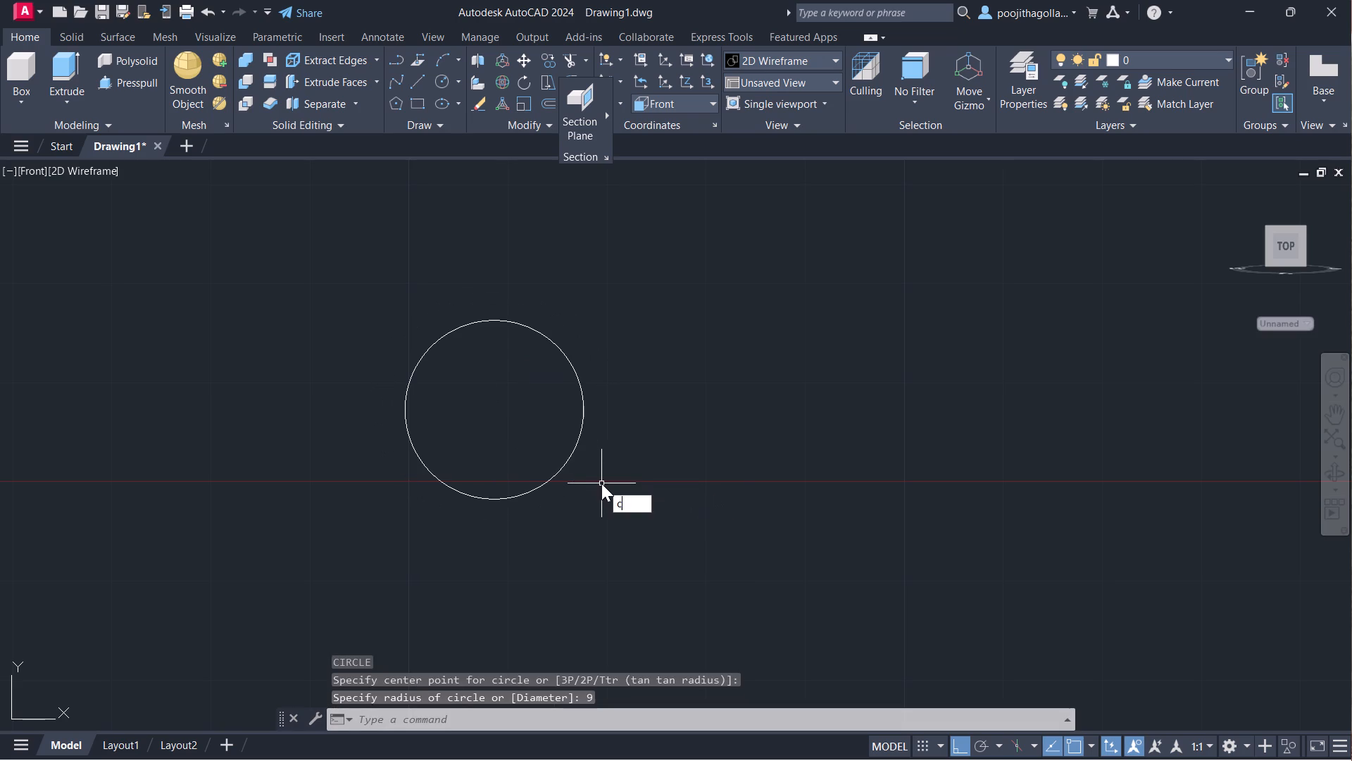
pyautogui.press('Return')
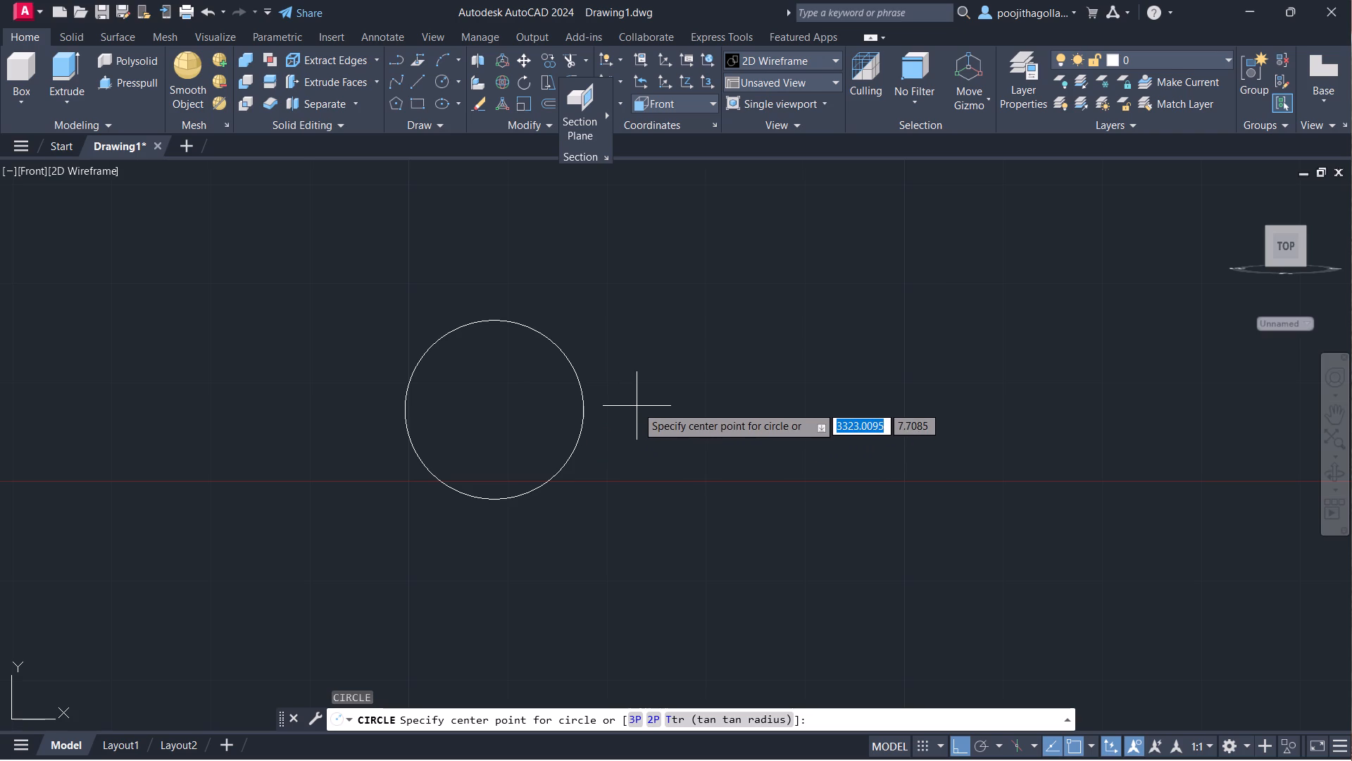
pyautogui.click(493, 412)
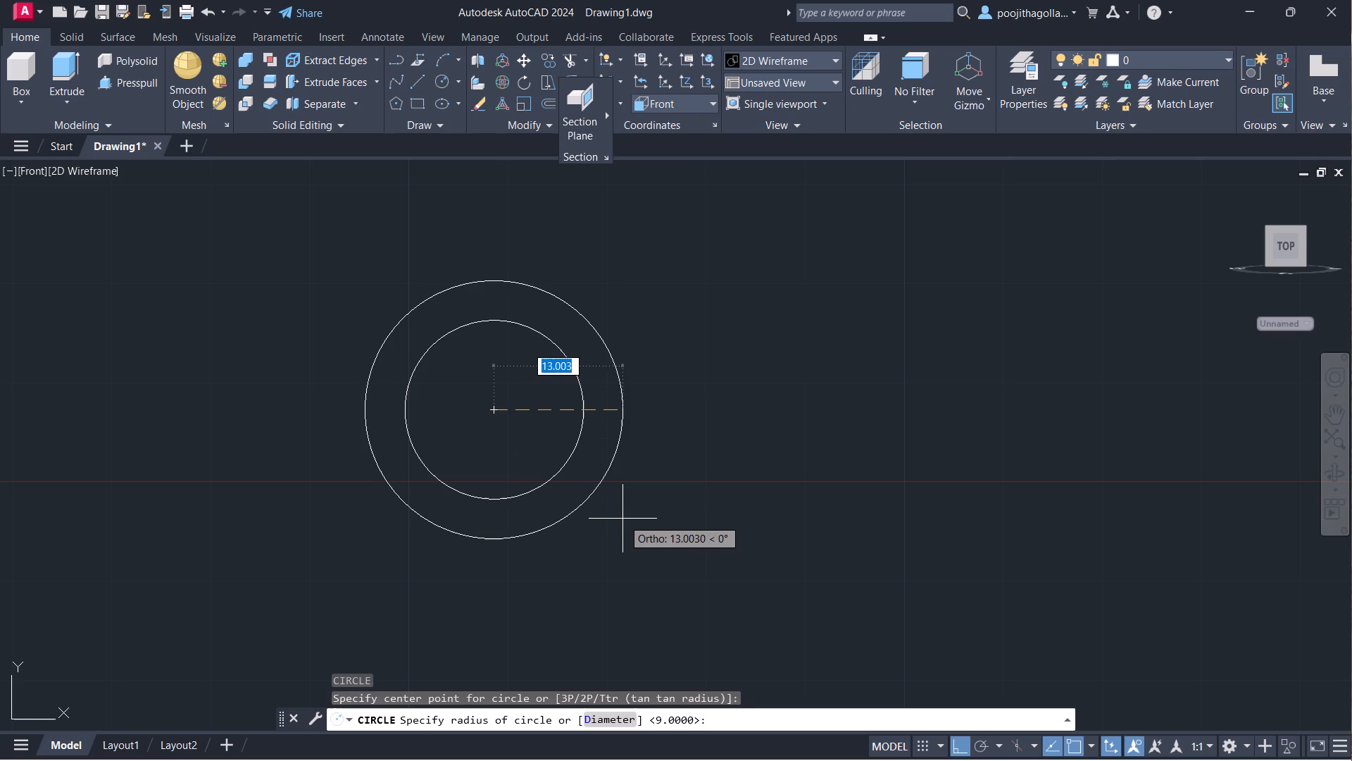
pyautogui.write('20')
pyautogui.press('Return')
# Draw a 38-long vertical line downward from the common centre of the two circles.
pyautogui.scroll(-3, 622, 519)
pyautogui.moveTo(675, 474); pyautogui.dragTo(641, 445, button='middle')
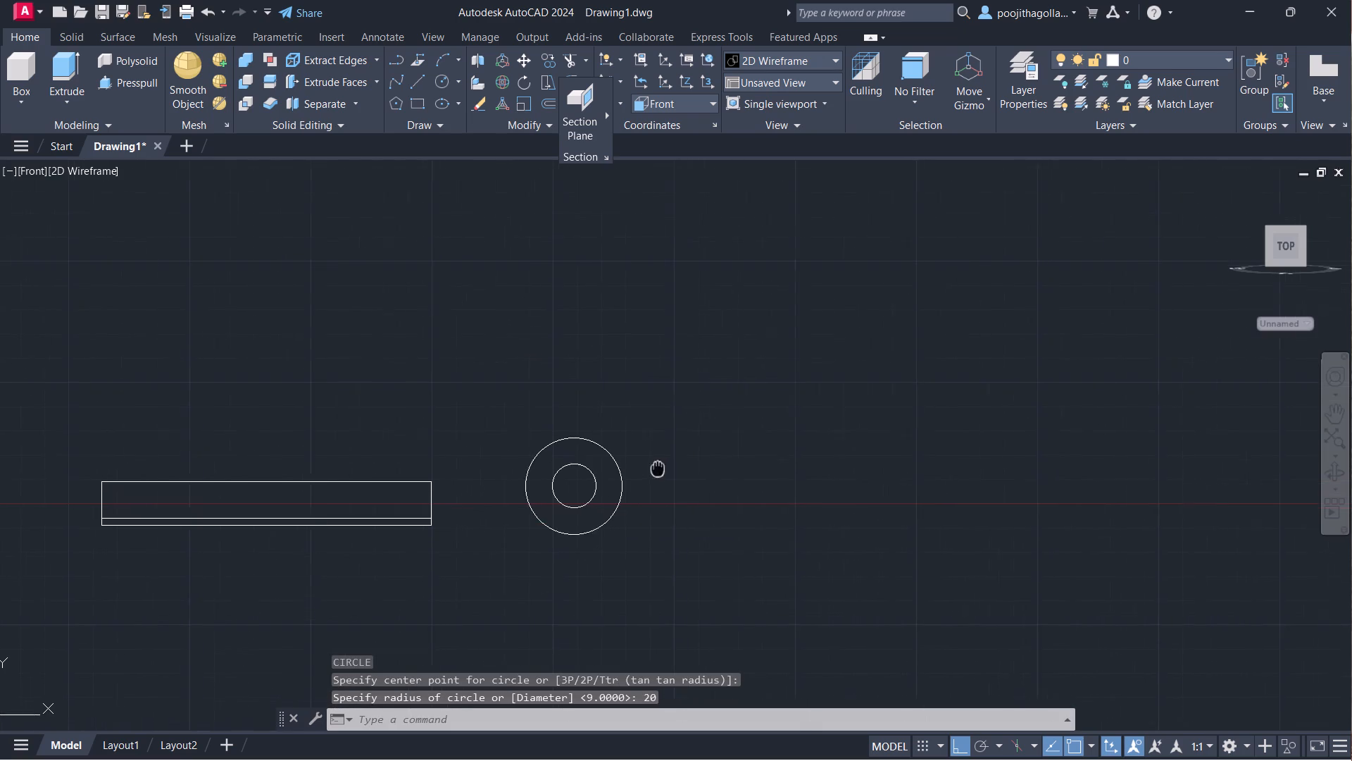
pyautogui.moveTo(641, 445); pyautogui.dragTo(619, 417, button='middle')
pyautogui.scroll(1, 601, 423)
pyautogui.moveTo(534, 422); pyautogui.dragTo(548, 369, button='middle')
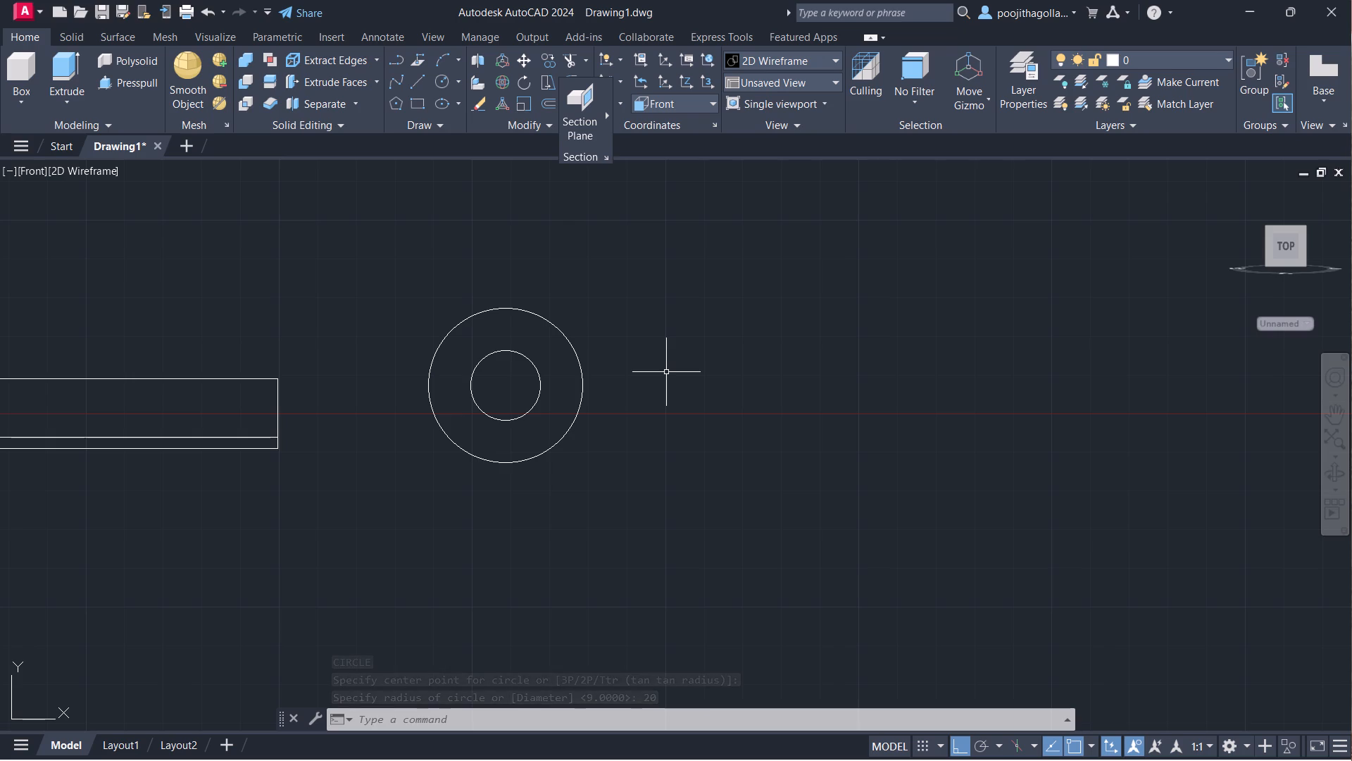
pyautogui.press('l')
pyautogui.press('Return')
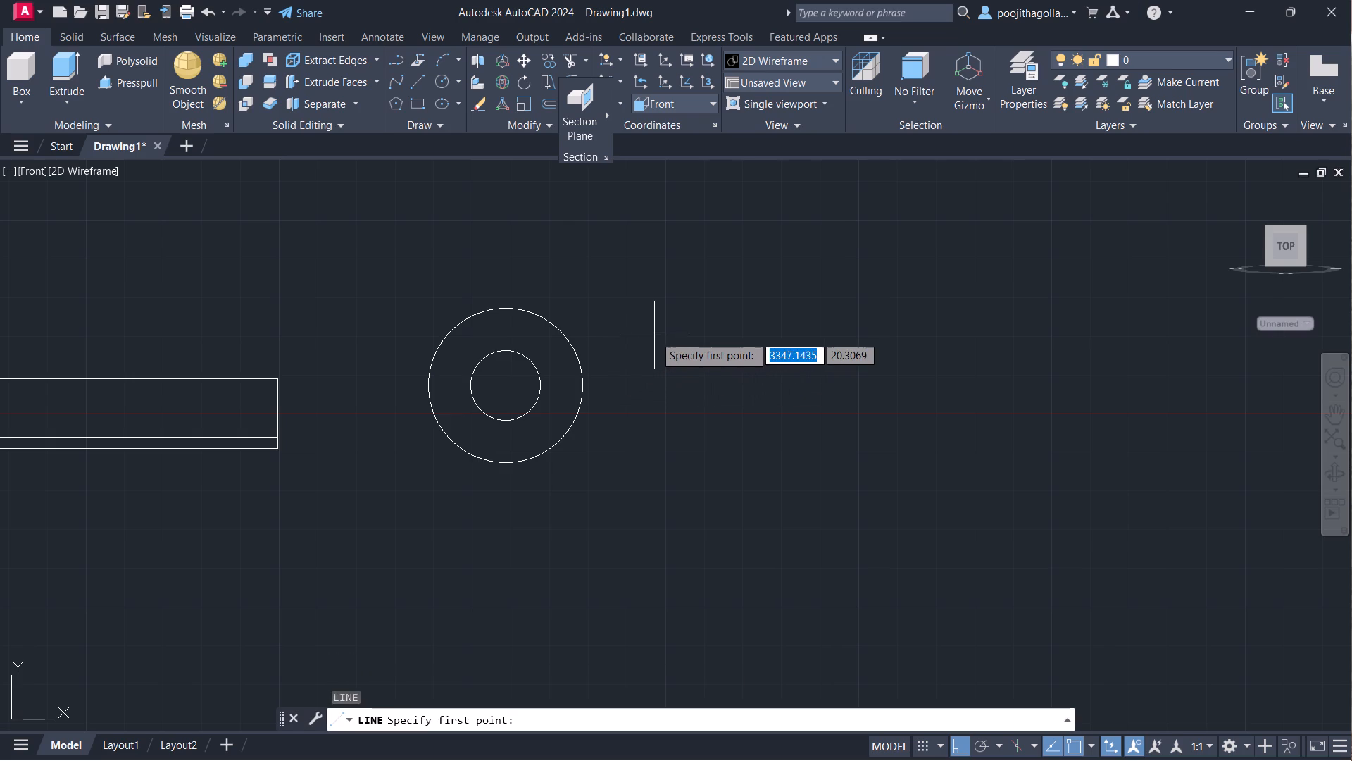
pyautogui.click(503, 390)
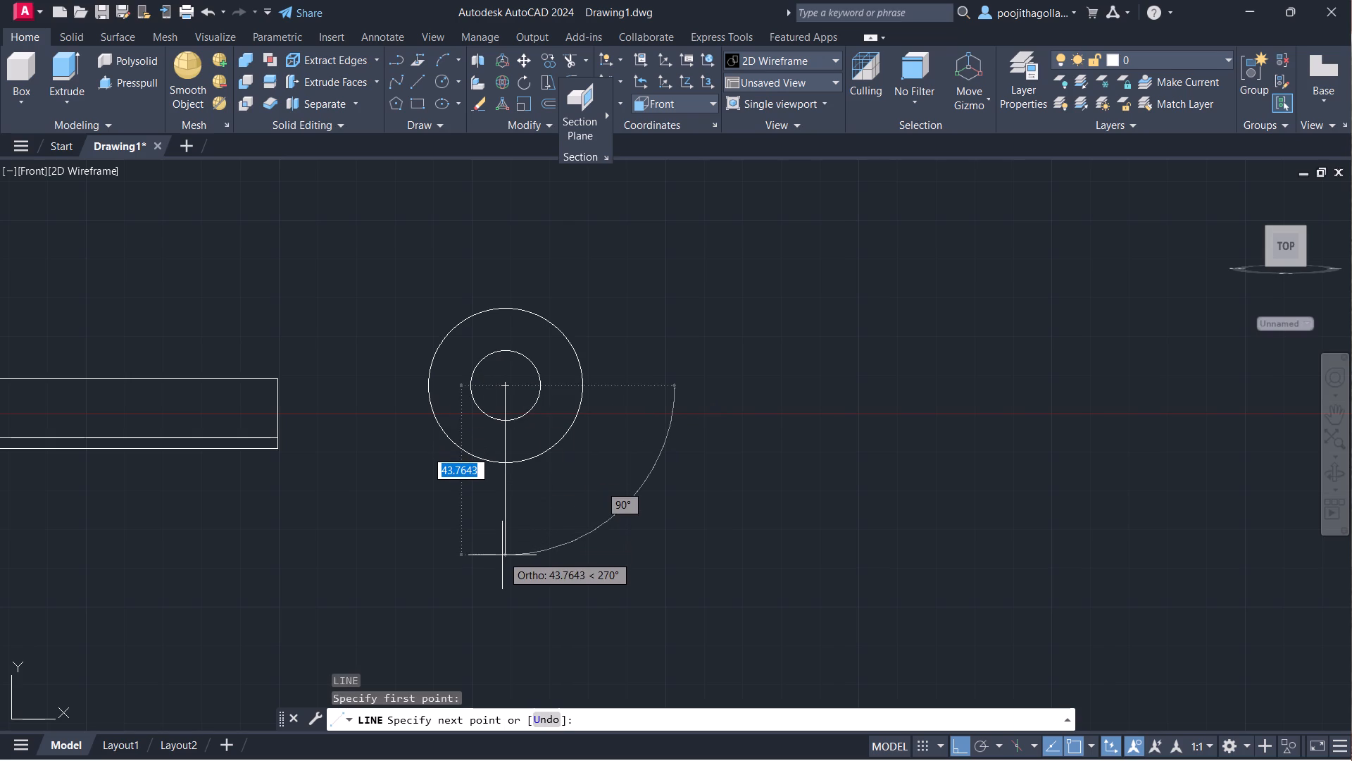
pyautogui.write('39')
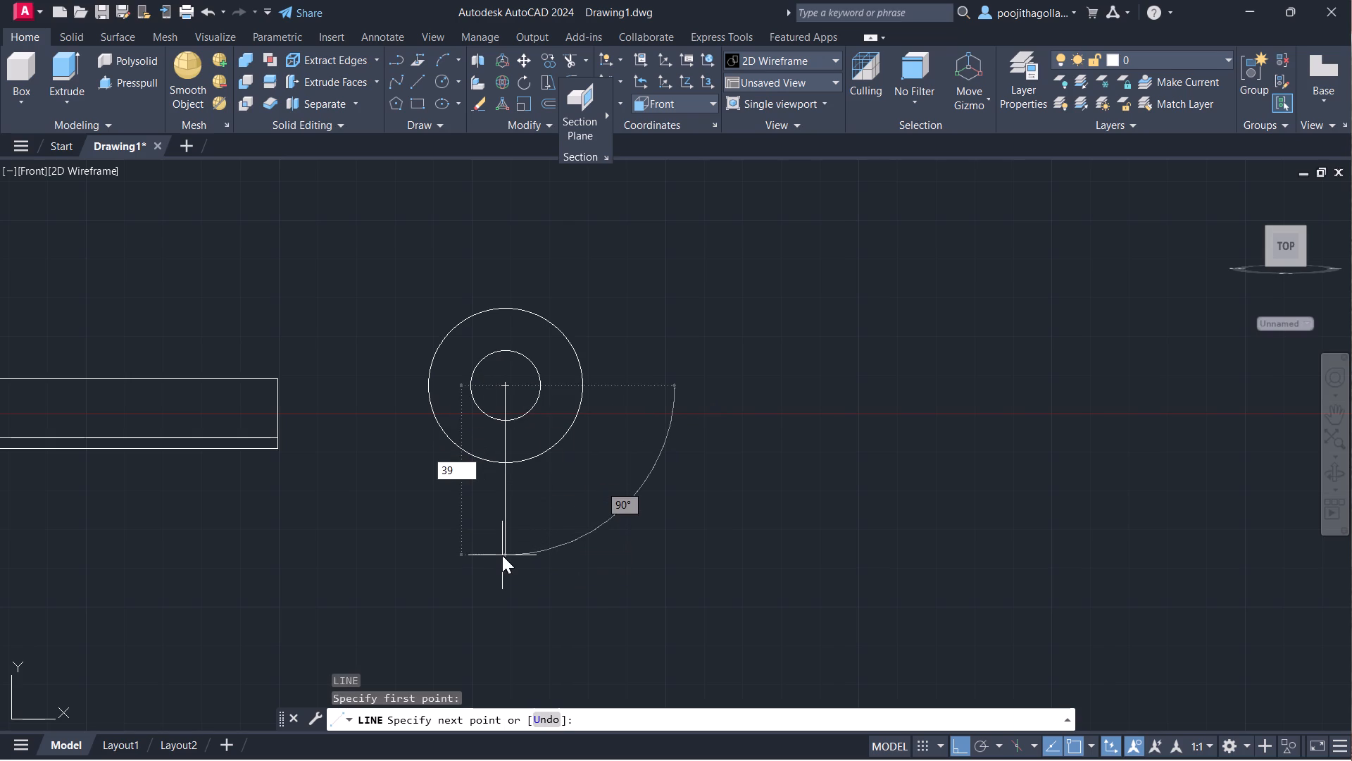
pyautogui.press('BackSpace')
pyautogui.press('8')
pyautogui.press('Return')
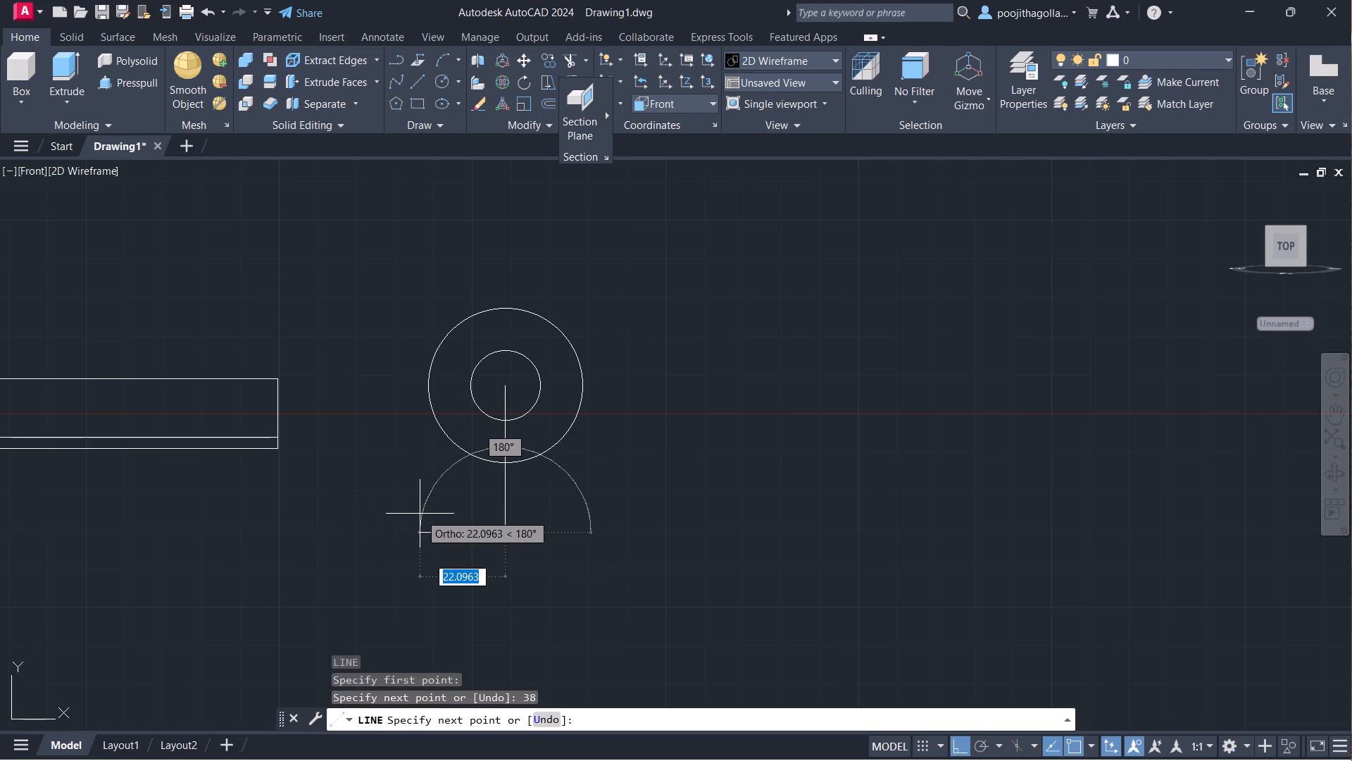
pyautogui.press('Escape')
pyautogui.moveTo(551, 478); pyautogui.dragTo(545, 485)
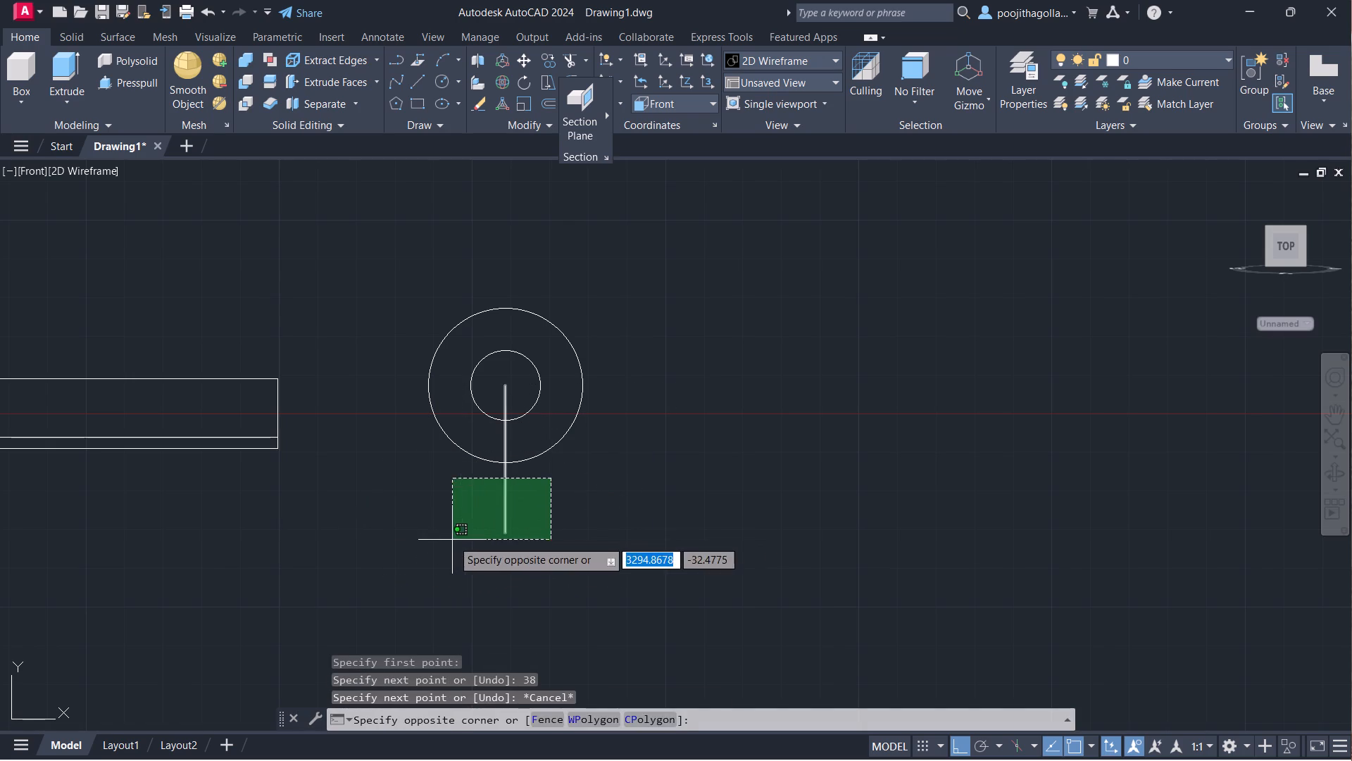
pyautogui.click(452, 540)
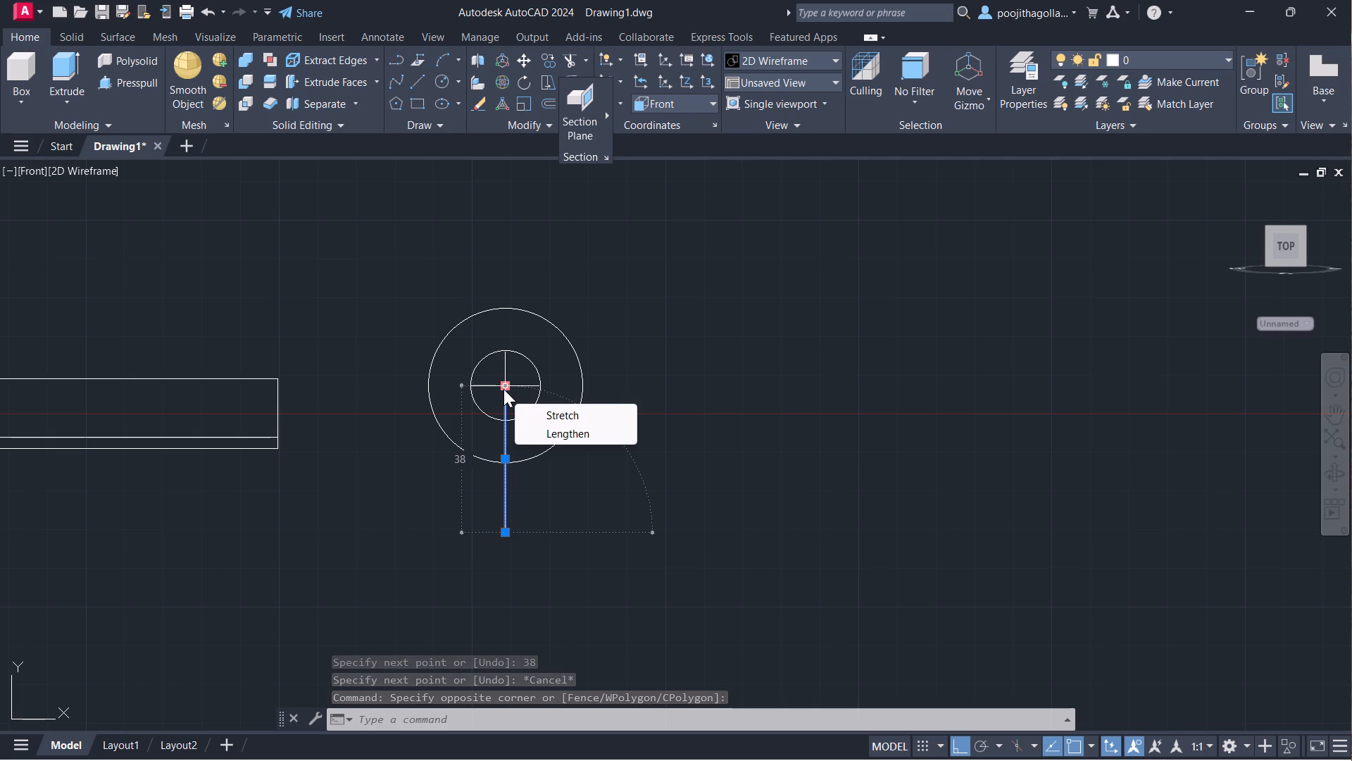
pyautogui.press('Escape')
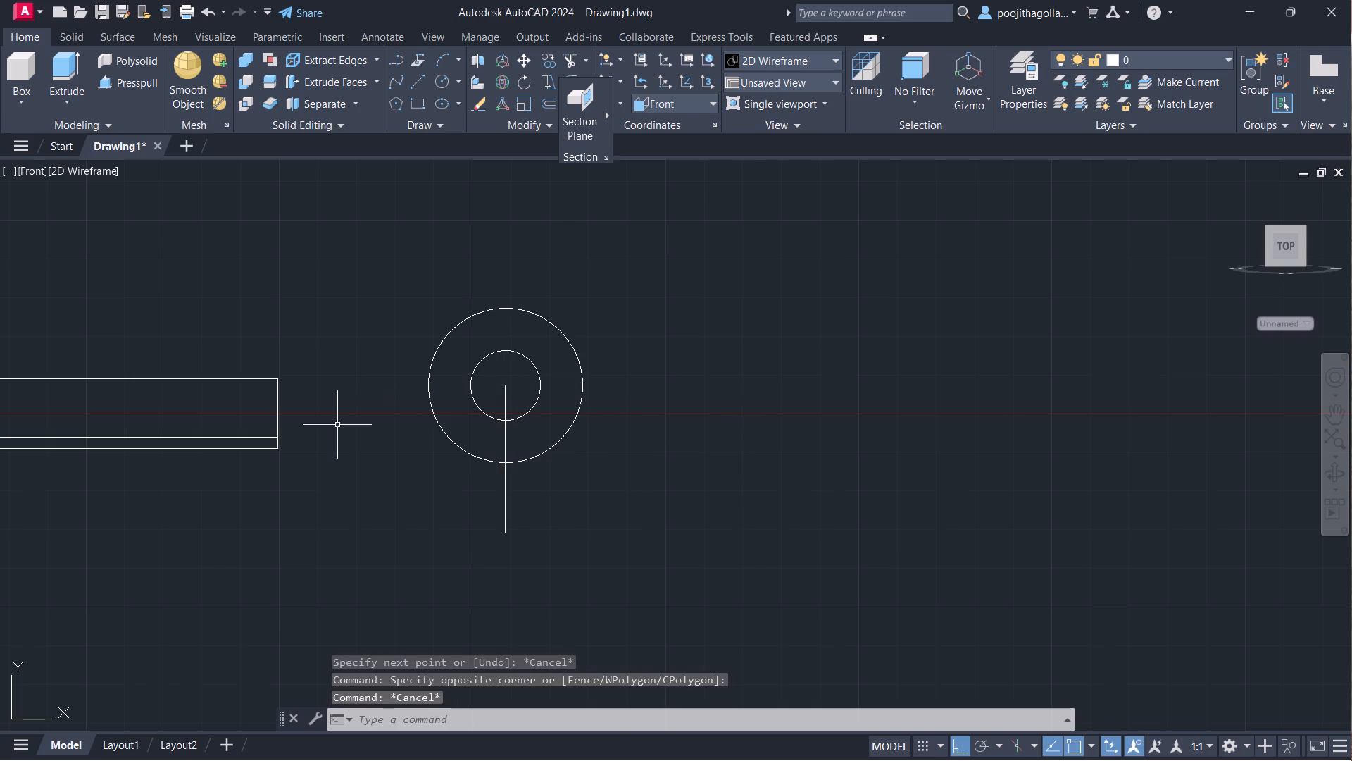
# Examine the block and circle profile in a slightly orbited view and the Left view, and return to the Front view.
pyautogui.click(1337, 468)
pyautogui.click(525, 459)
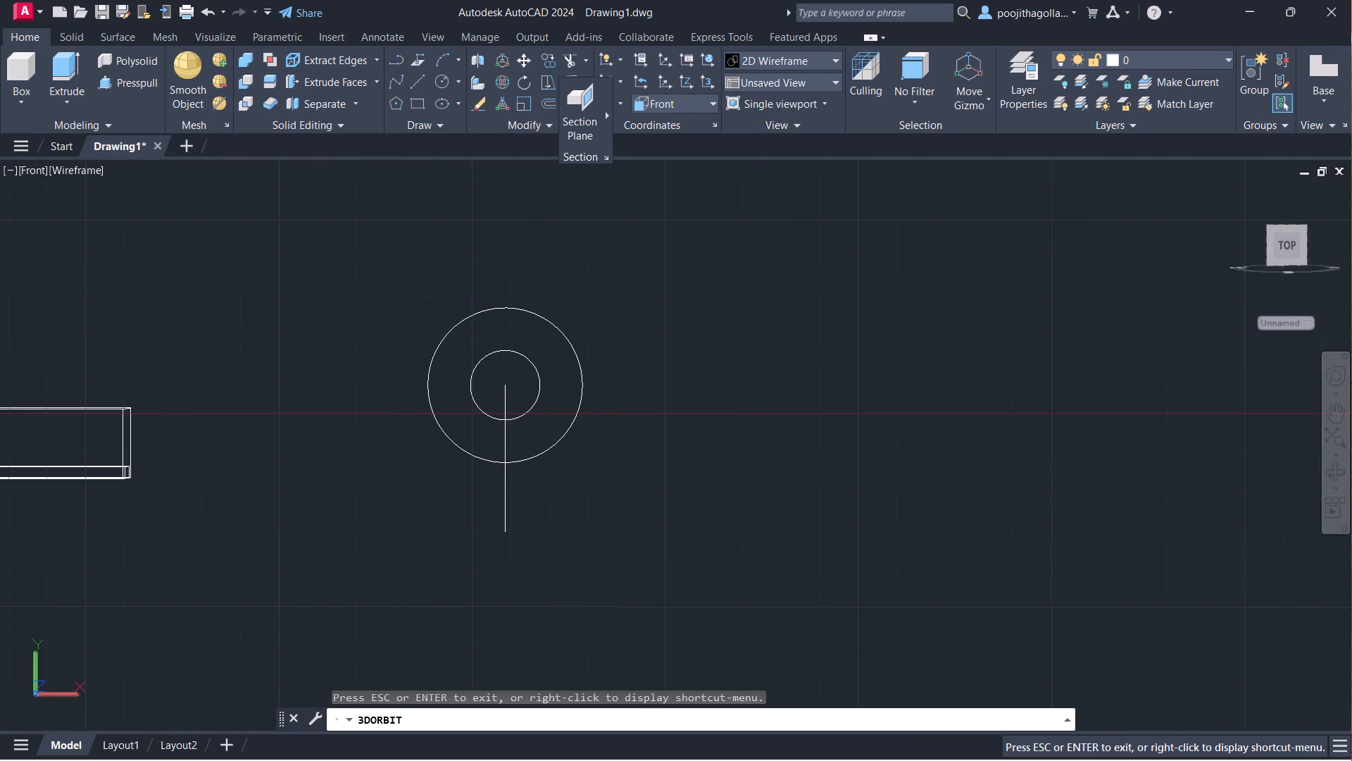
pyautogui.press('Escape')
pyautogui.scroll(-3, 294, 368)
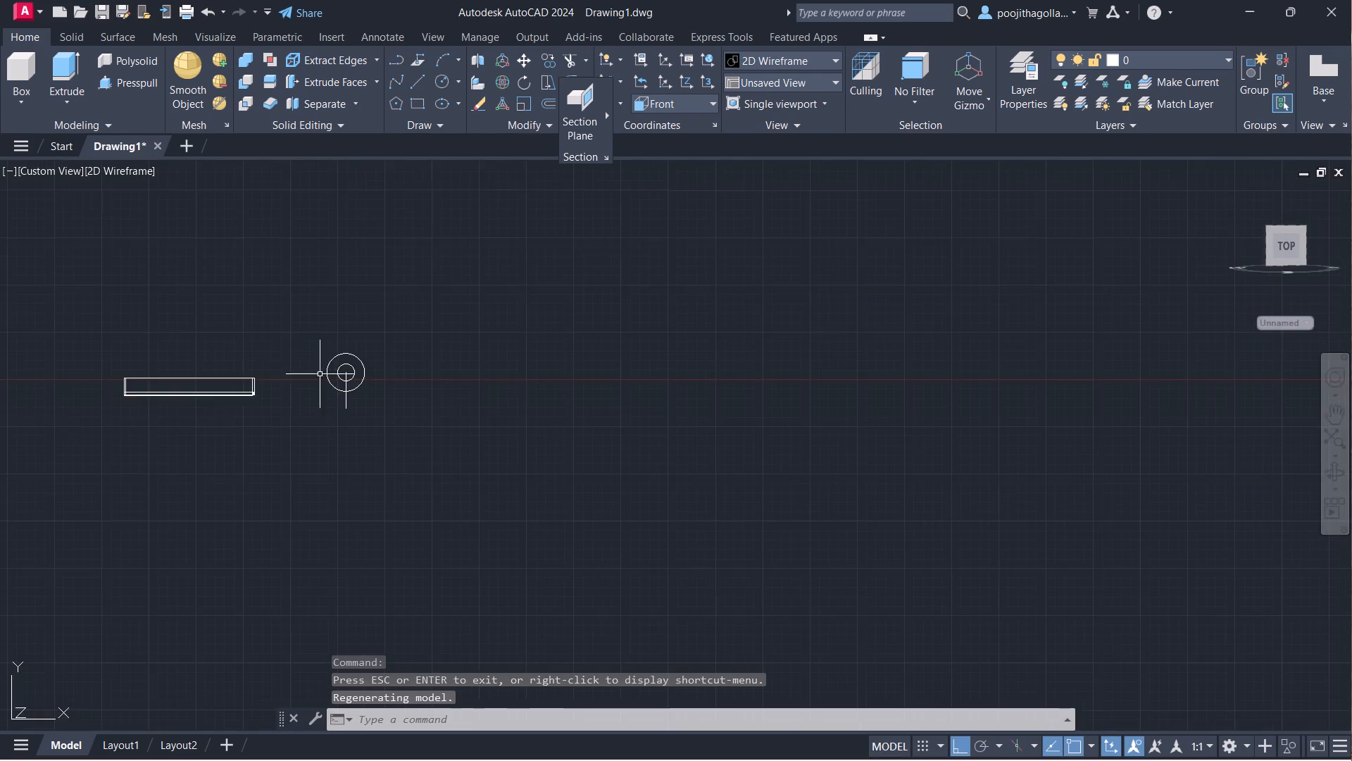
pyautogui.moveTo(343, 392); pyautogui.dragTo(630, 373, button='middle')
pyautogui.scroll(3, 377, 378)
pyautogui.moveTo(540, 343); pyautogui.dragTo(409, 388, button='middle')
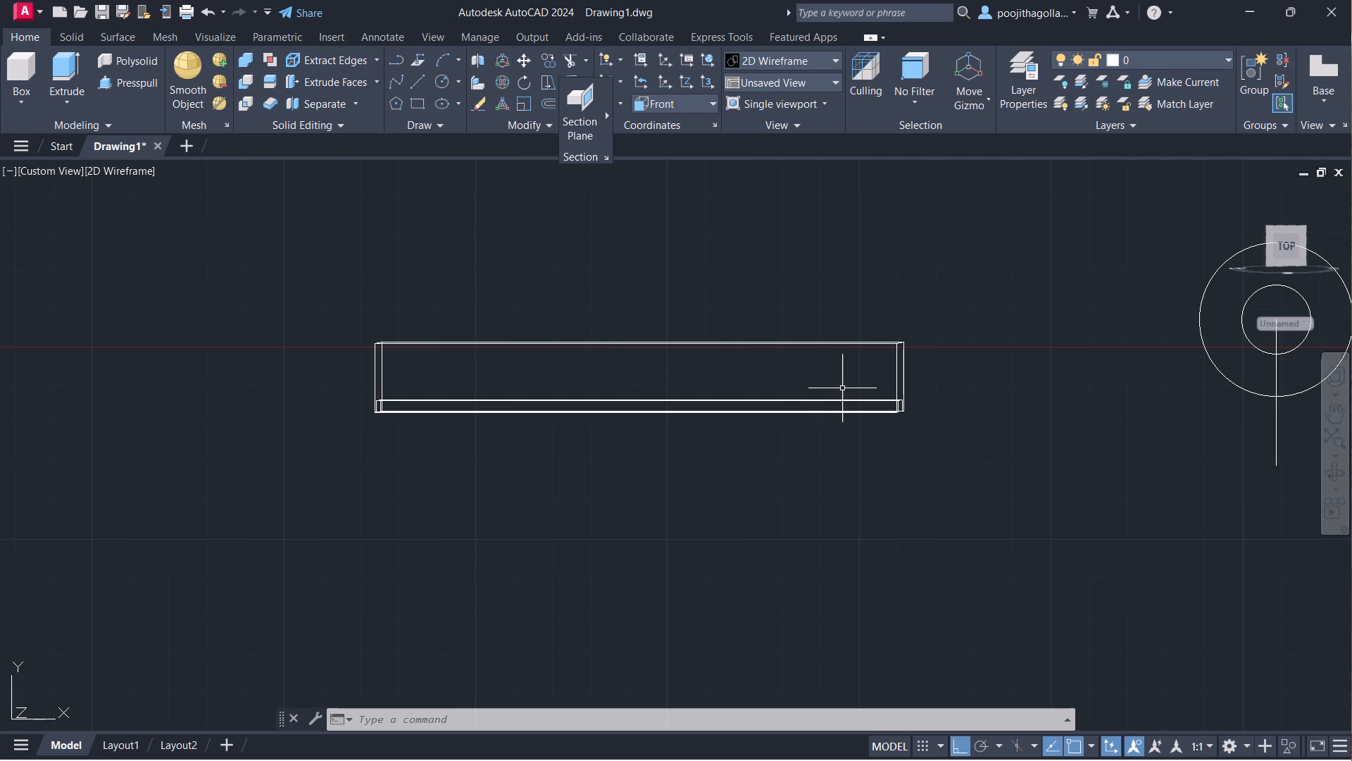
pyautogui.moveTo(1053, 377); pyautogui.dragTo(560, 447, button='middle')
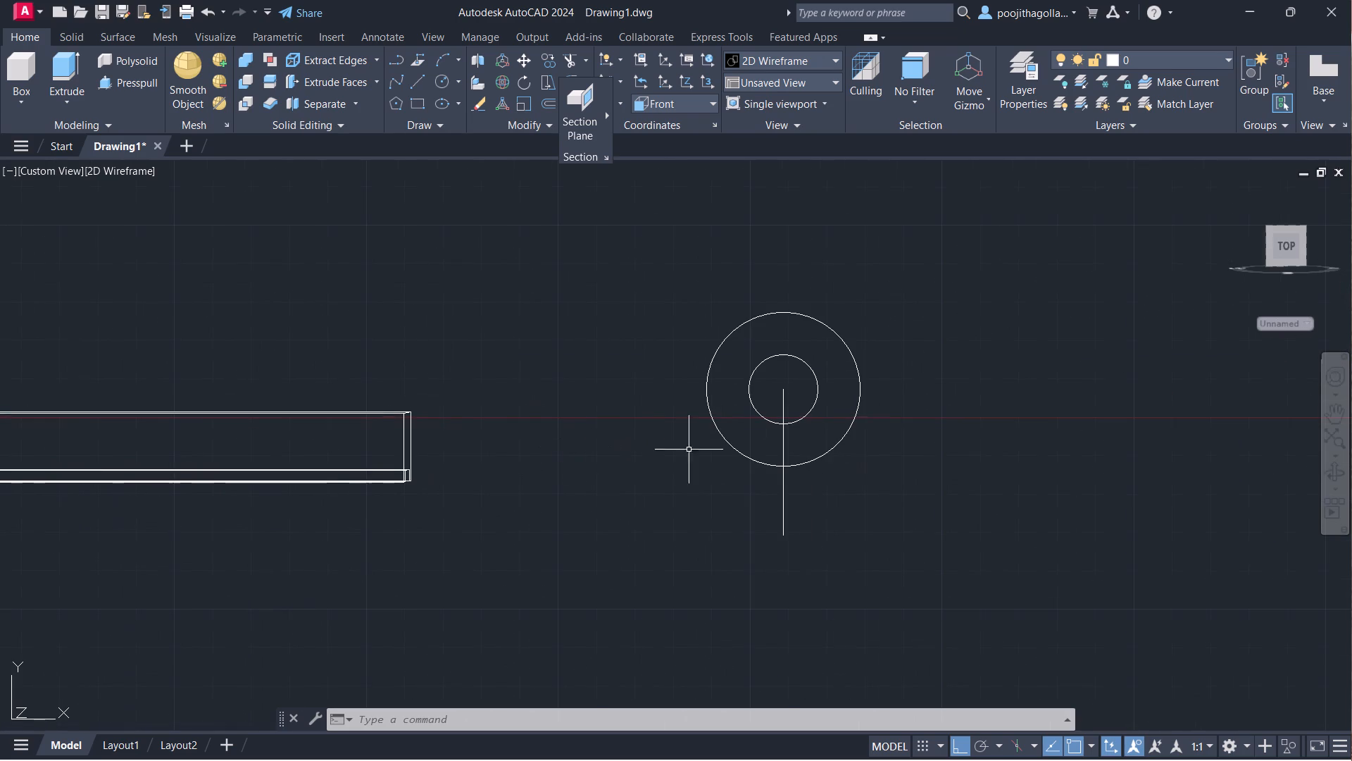
pyautogui.click(54, 164)
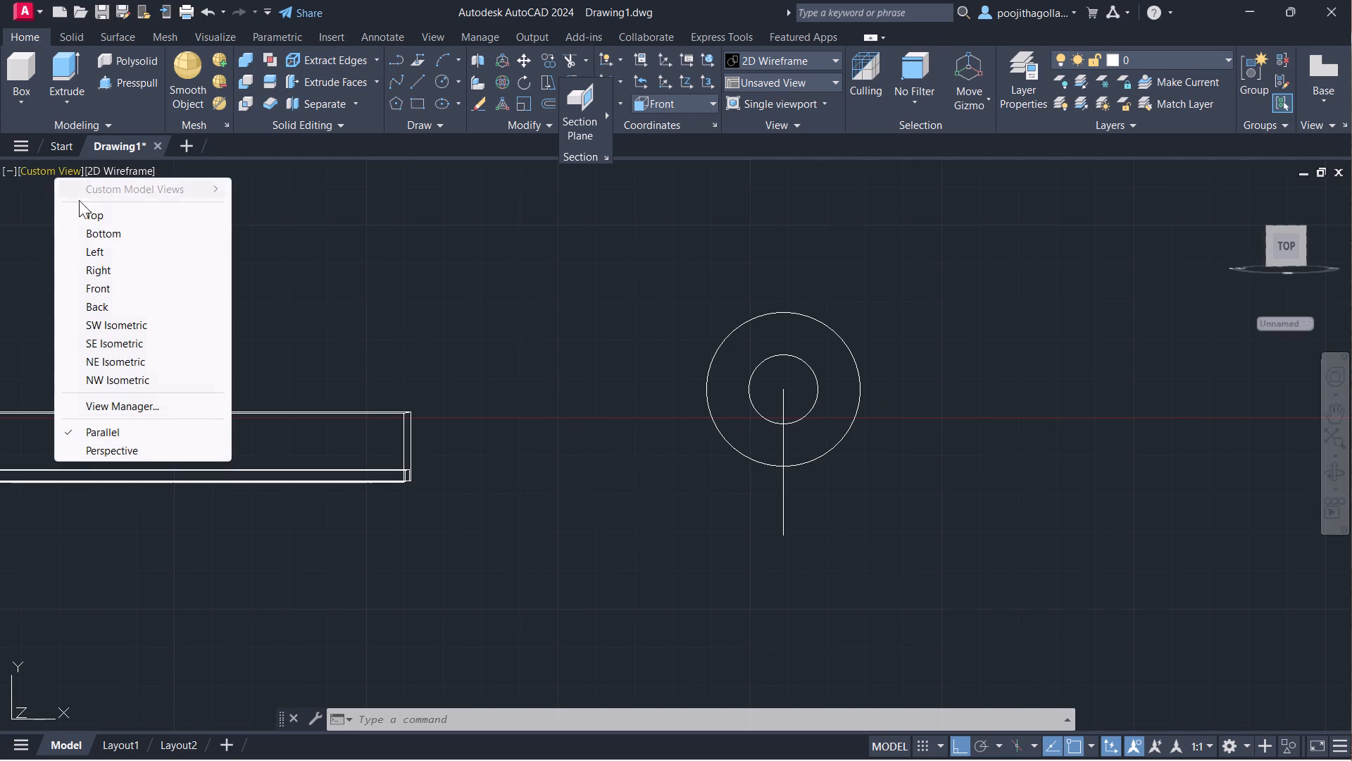
pyautogui.click(101, 250)
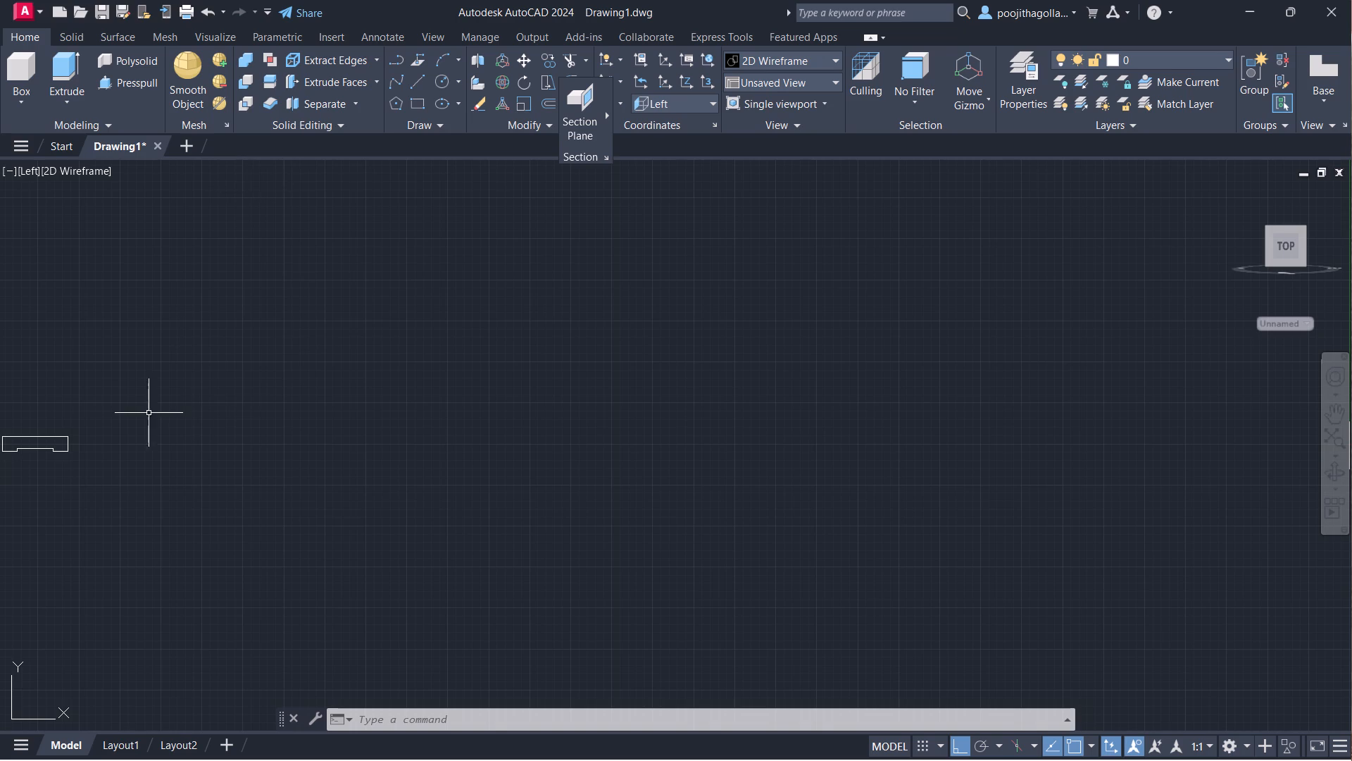
pyautogui.scroll(-1, 156, 422)
pyautogui.scroll(-1, 240, 386)
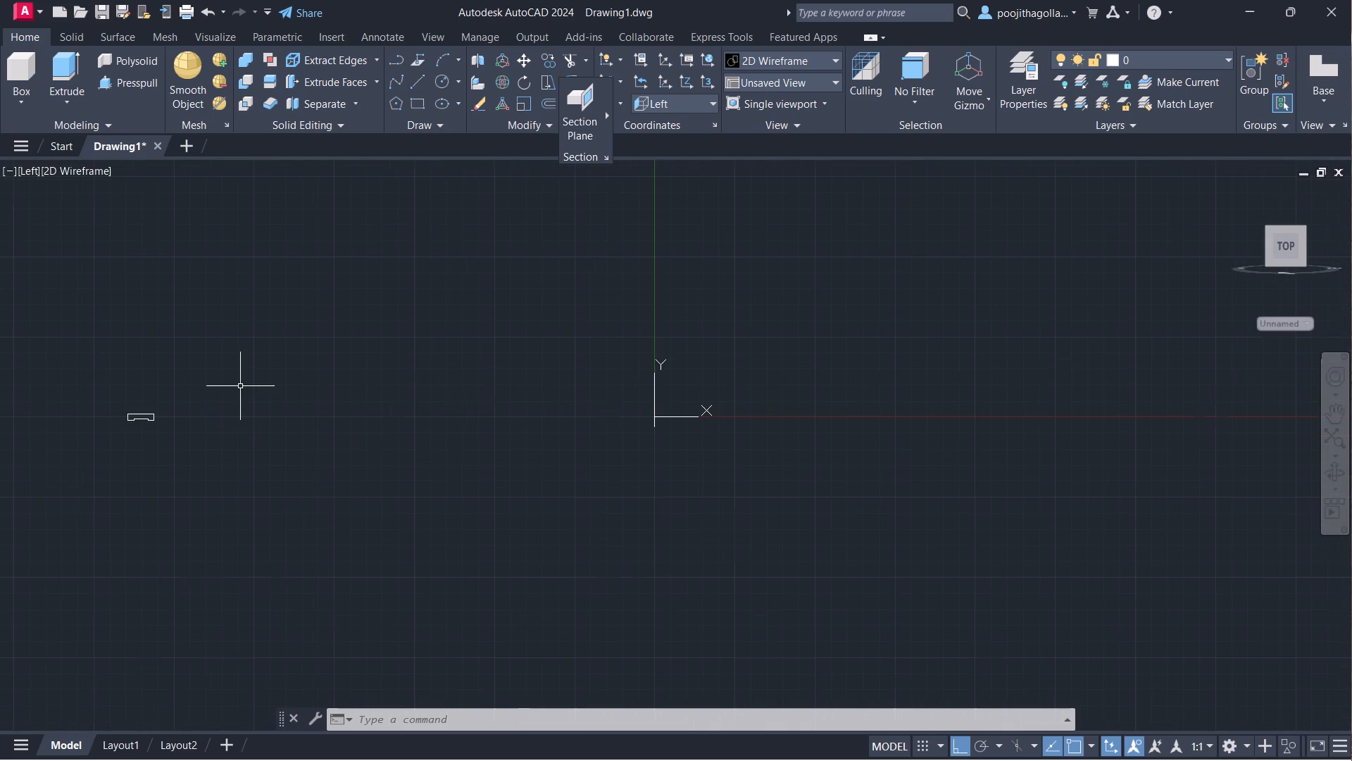
pyautogui.scroll(-1, 340, 407)
pyautogui.moveTo(348, 409); pyautogui.dragTo(386, 461, button='middle')
pyautogui.scroll(2, 388, 456)
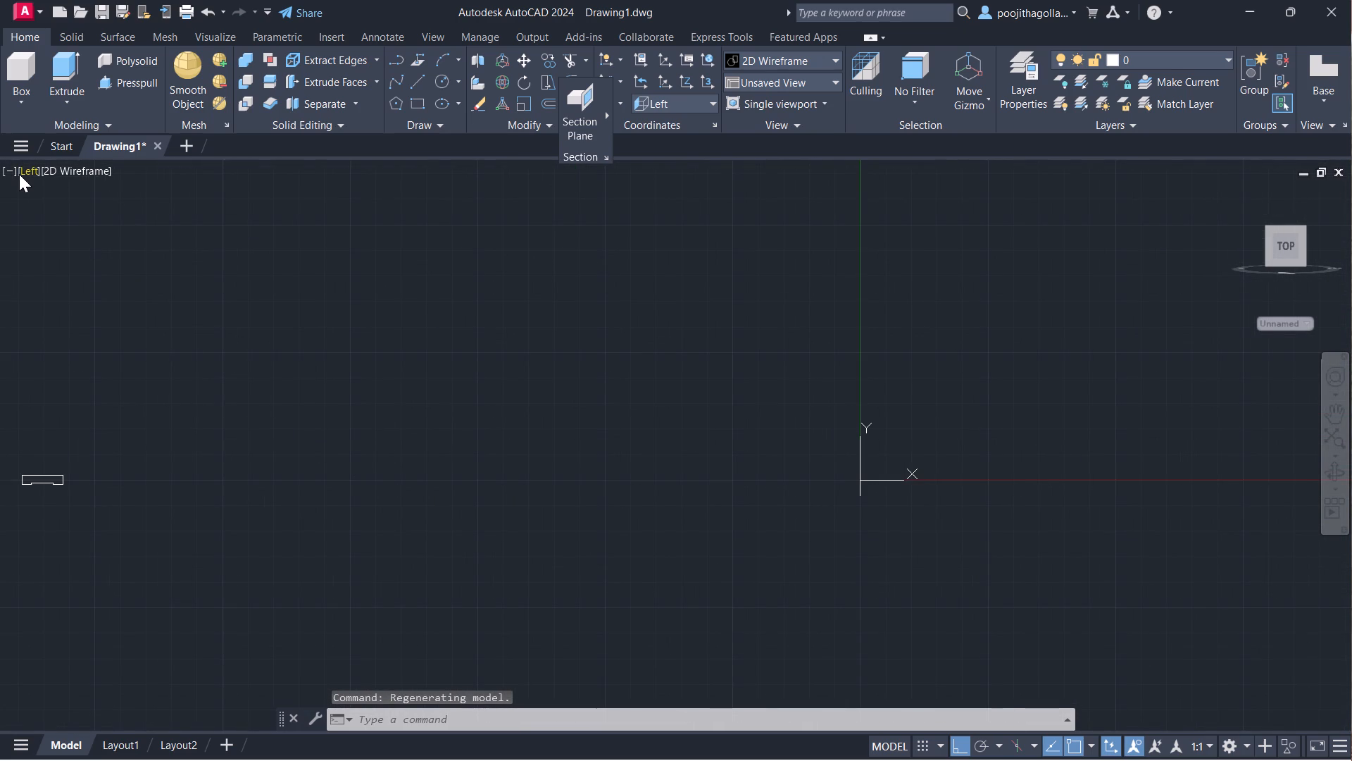
pyautogui.click(19, 172)
pyautogui.click(66, 283)
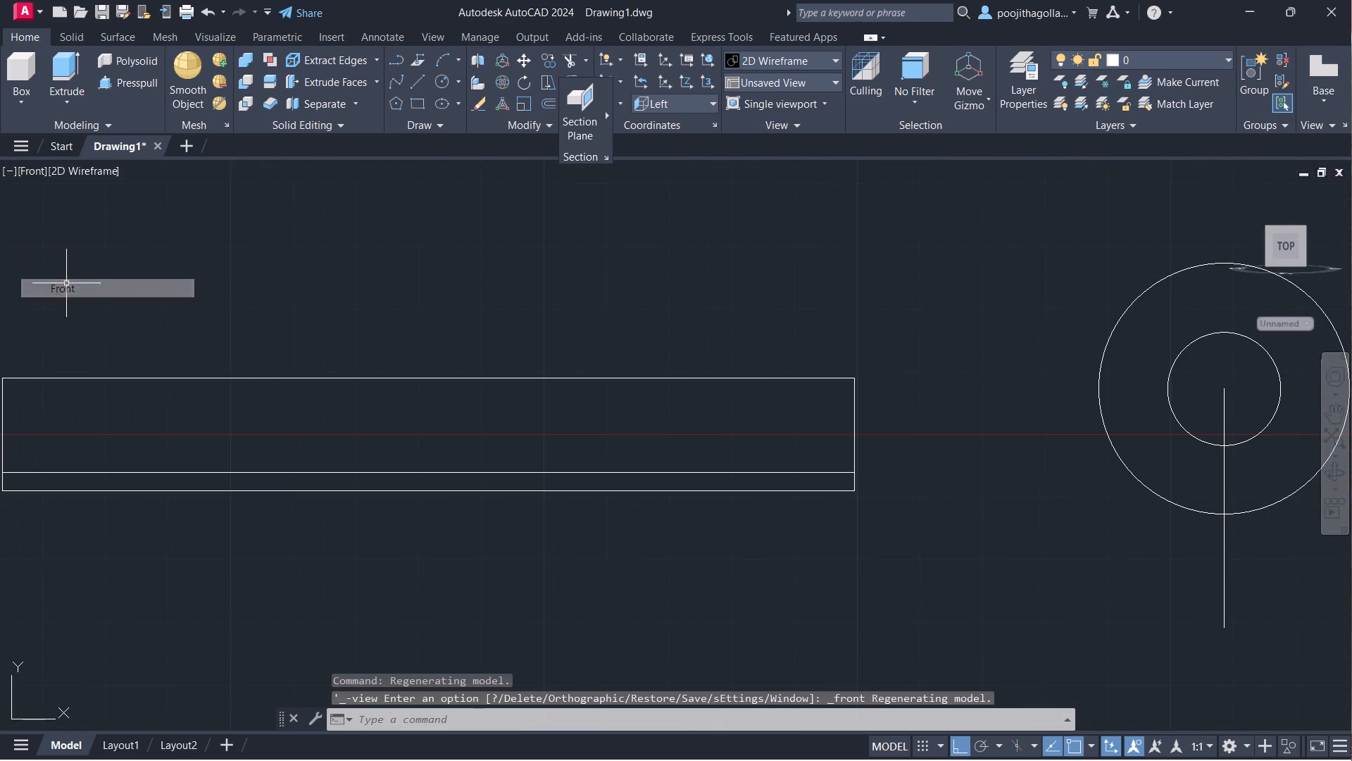
# Move the vertical line from the circles' centre to the left quadrant of the radius 20 circle.
pyautogui.scroll(-2, 437, 312)
pyautogui.moveTo(649, 328); pyautogui.dragTo(424, 332, button='middle')
pyautogui.scroll(2, 476, 327)
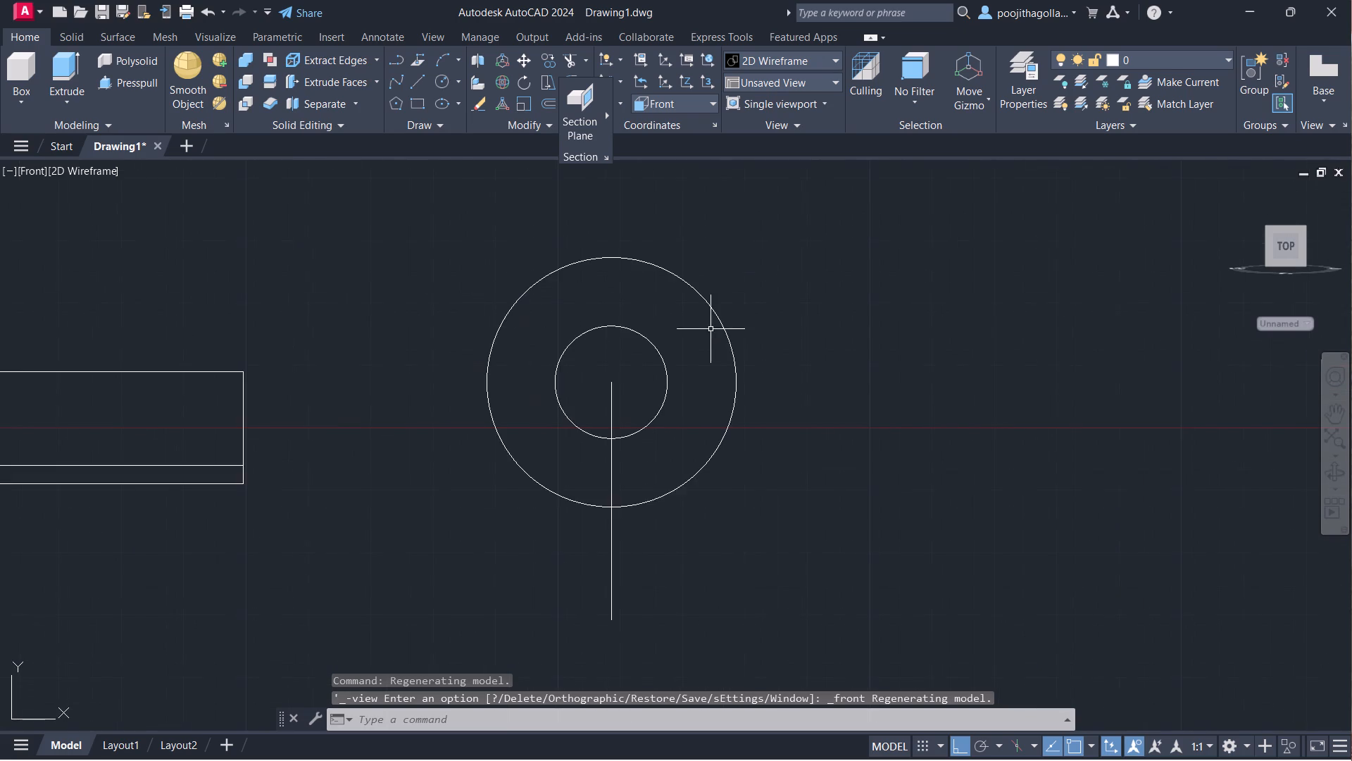
pyautogui.moveTo(708, 338); pyautogui.dragTo(630, 345, button='middle')
pyautogui.moveTo(546, 478); pyautogui.dragTo(537, 478)
pyautogui.click(517, 478)
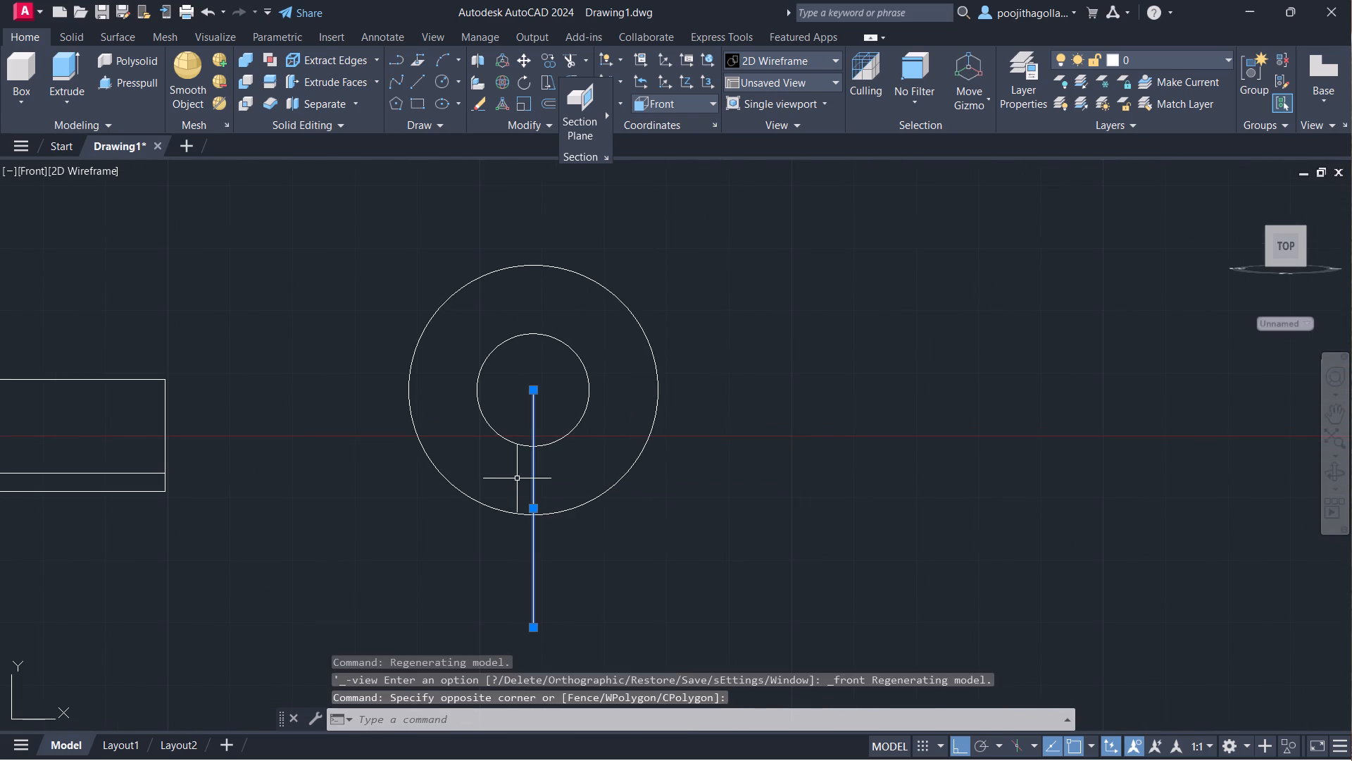
pyautogui.press('m')
pyautogui.press('Return')
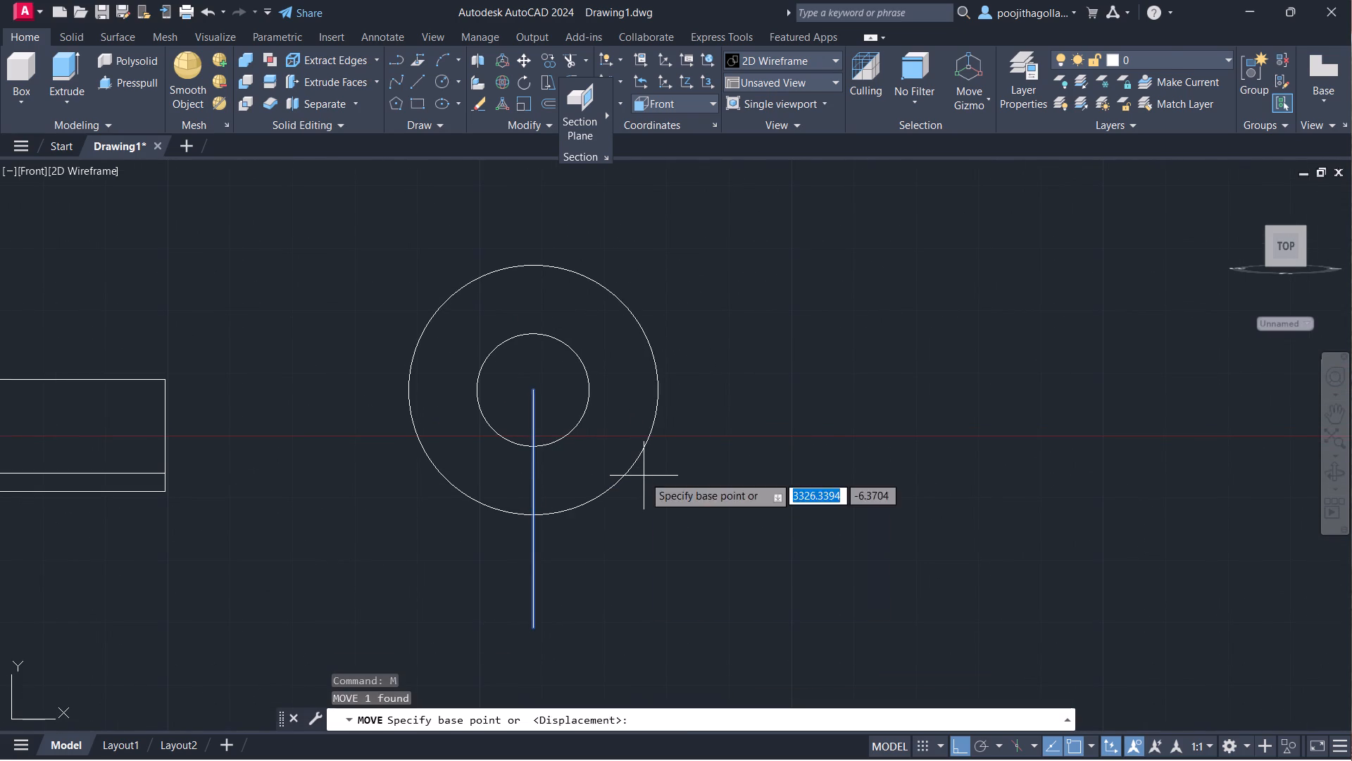
pyautogui.click(530, 390)
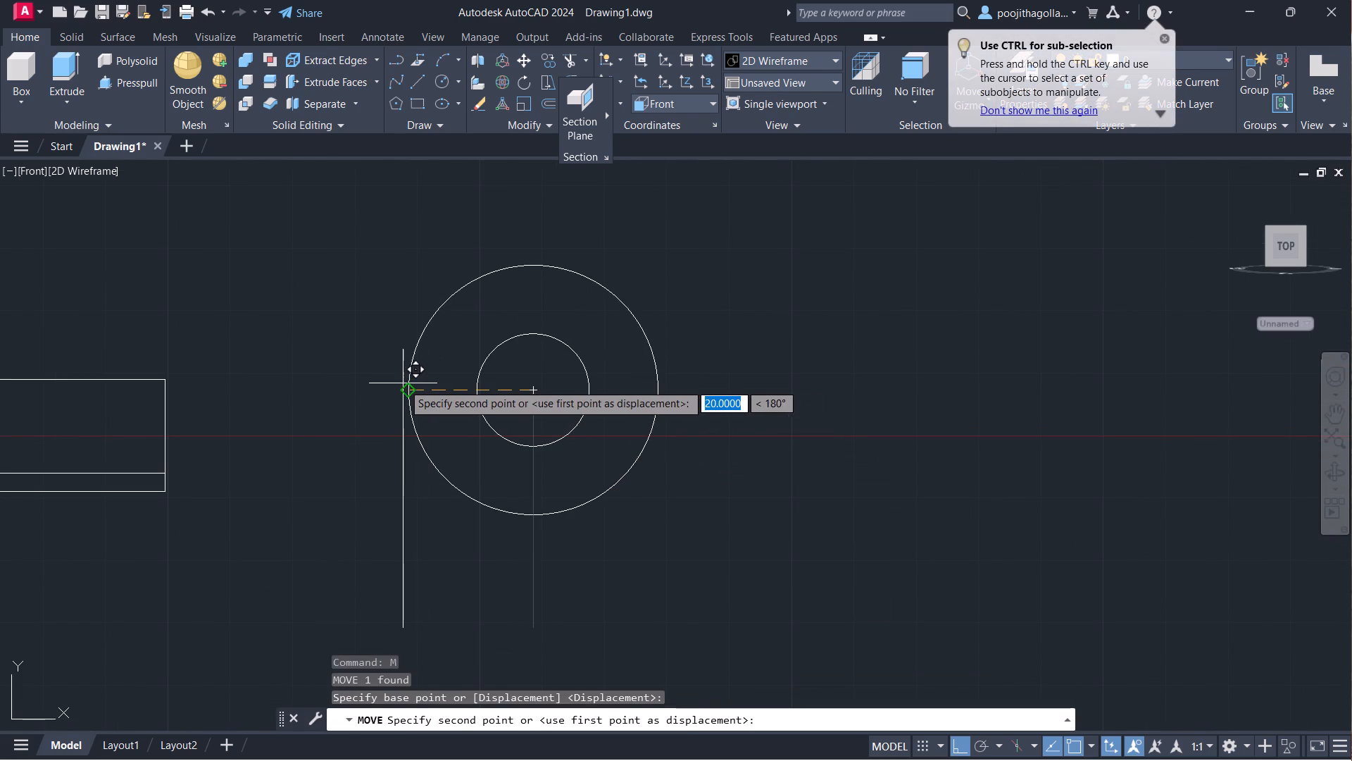
pyautogui.click(404, 389)
pyautogui.press('Escape')
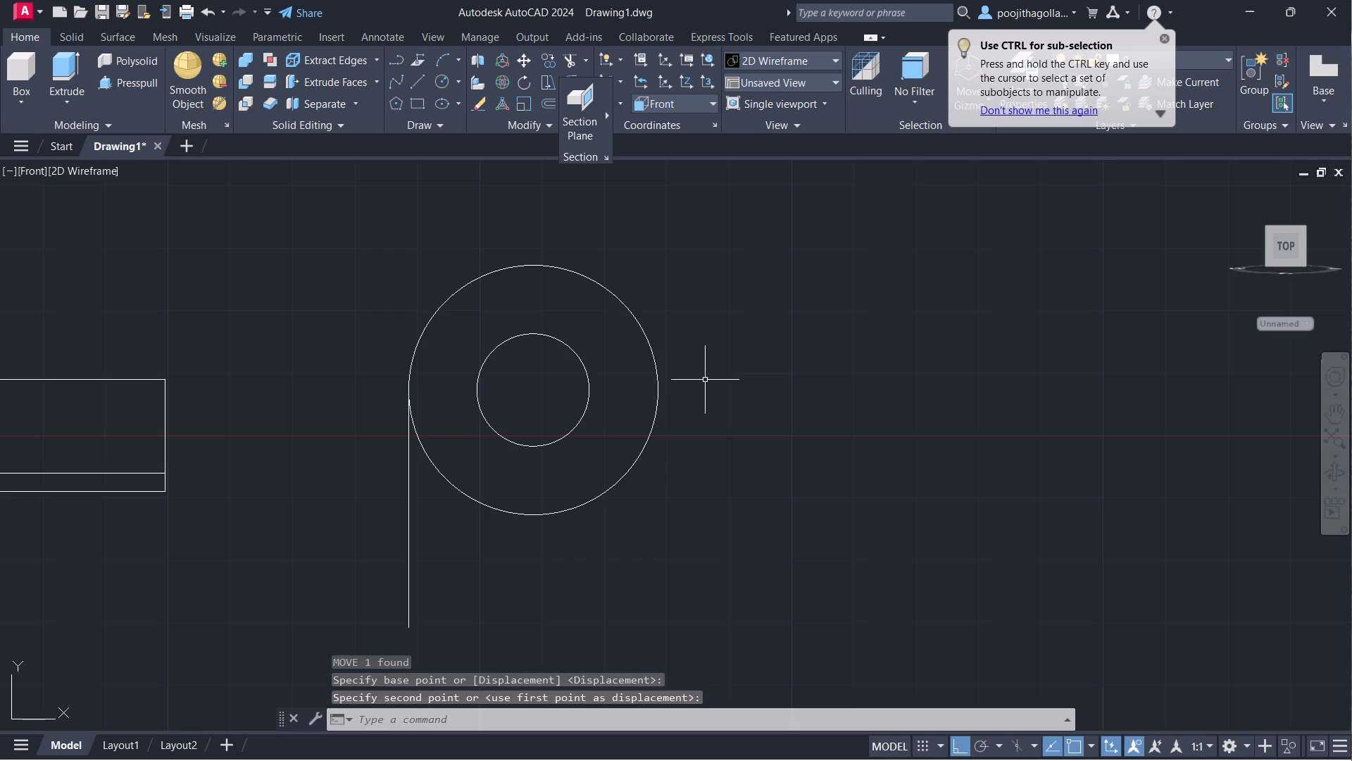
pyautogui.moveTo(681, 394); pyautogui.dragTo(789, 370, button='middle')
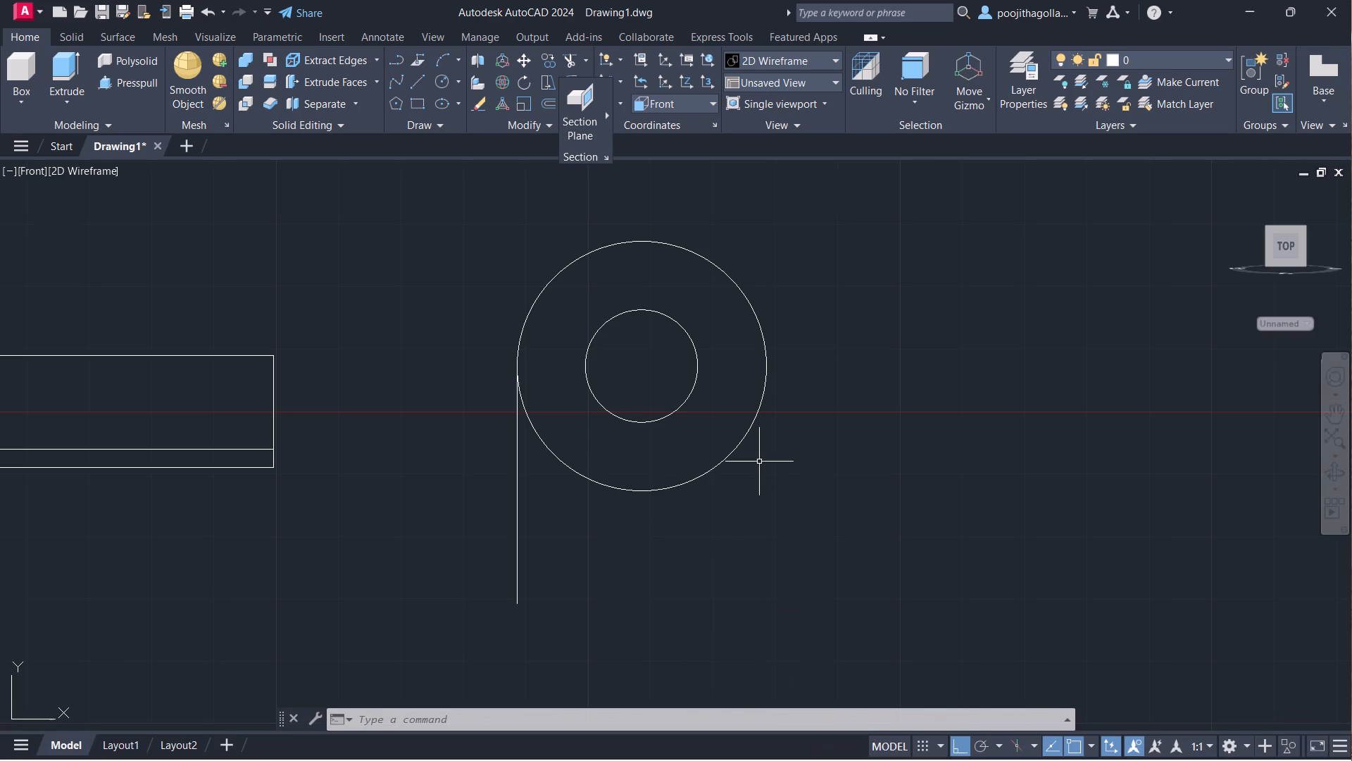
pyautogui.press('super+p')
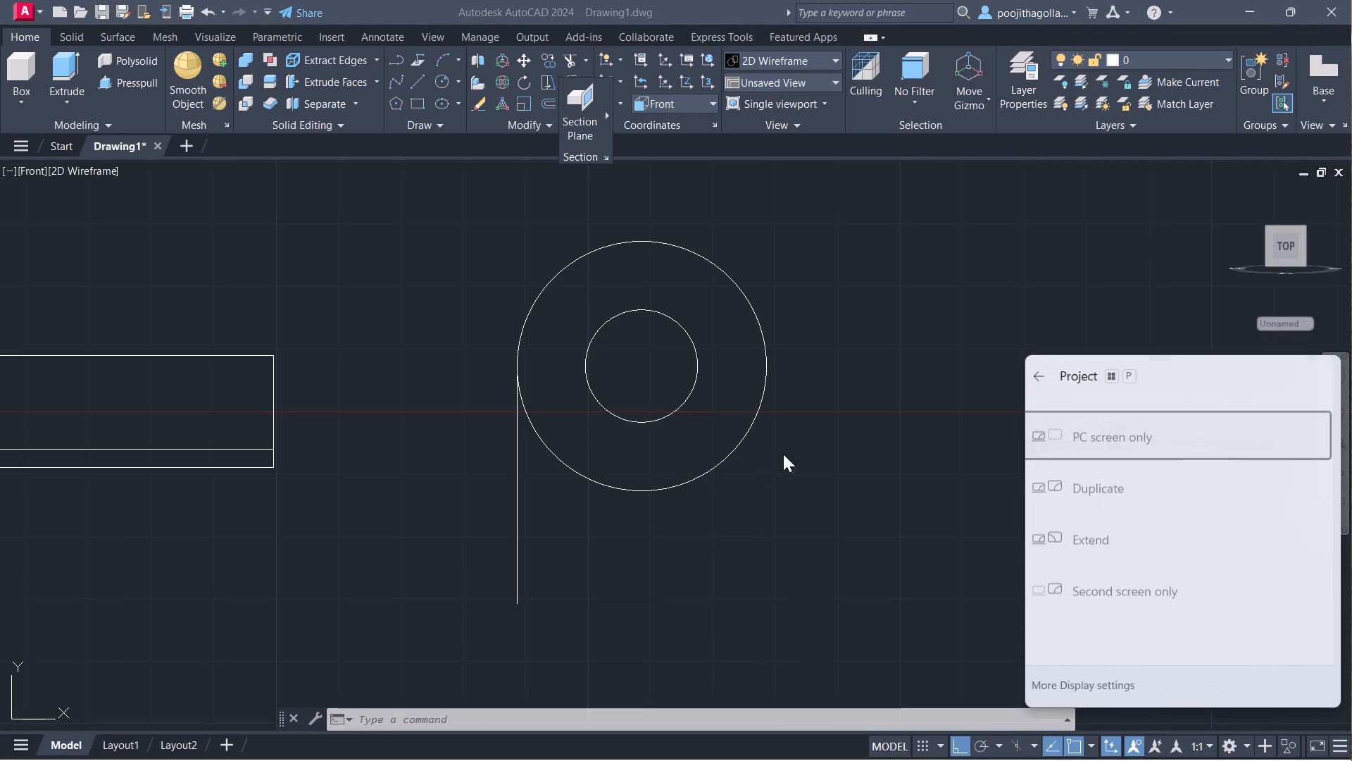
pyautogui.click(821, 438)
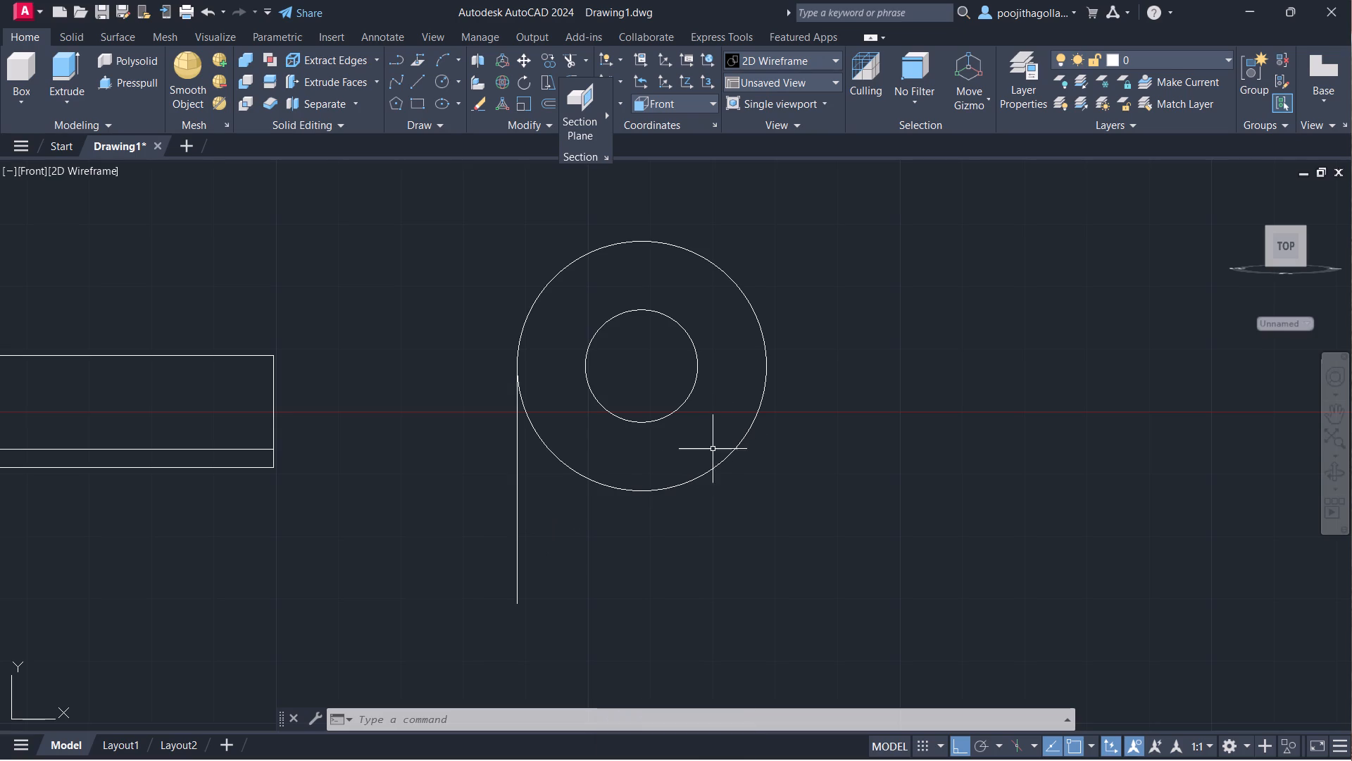
# Draw a 136-long horizontal line to the right from the lower end of the vertical line.
pyautogui.moveTo(741, 383); pyautogui.dragTo(677, 340, button='middle')
pyautogui.press('l')
pyautogui.press('Return')
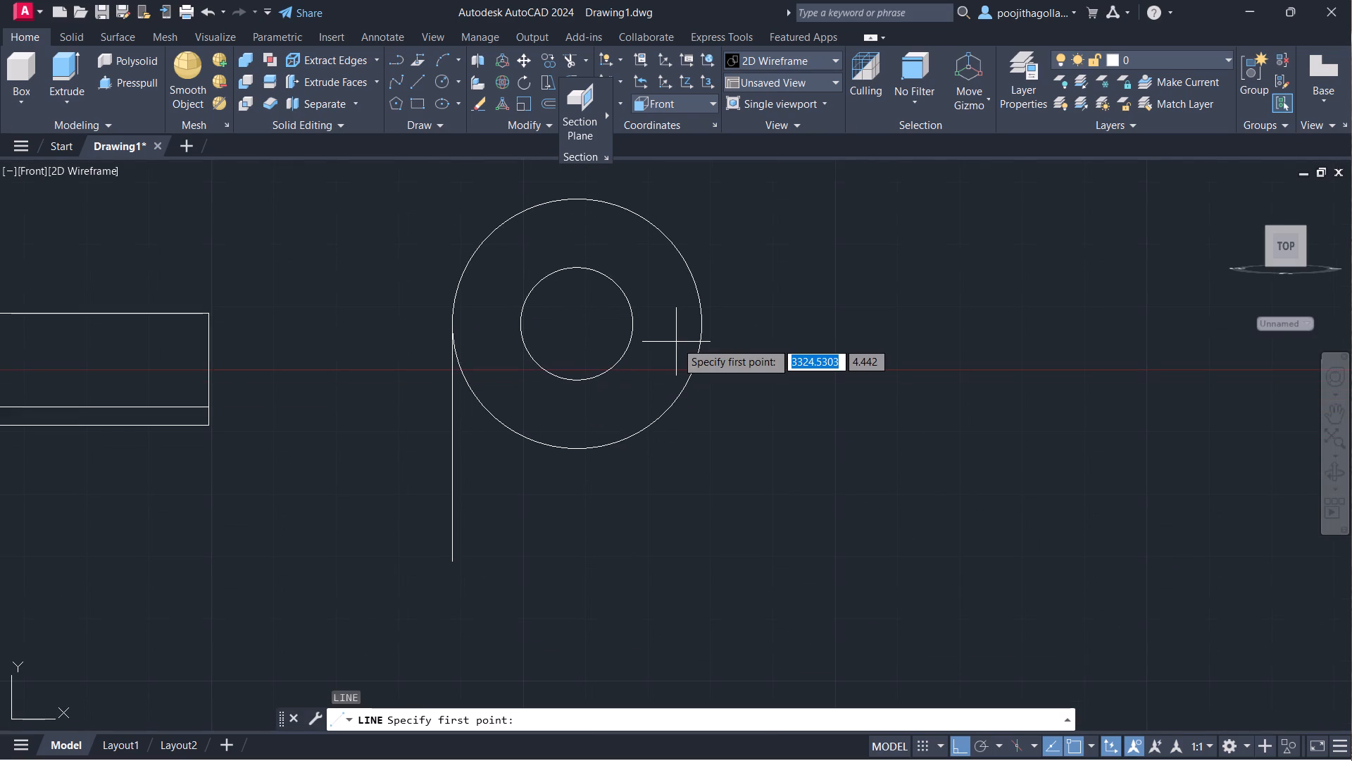
pyautogui.click(450, 562)
pyautogui.scroll(-1, 771, 542)
pyautogui.moveTo(809, 519); pyautogui.dragTo(611, 503, button='middle')
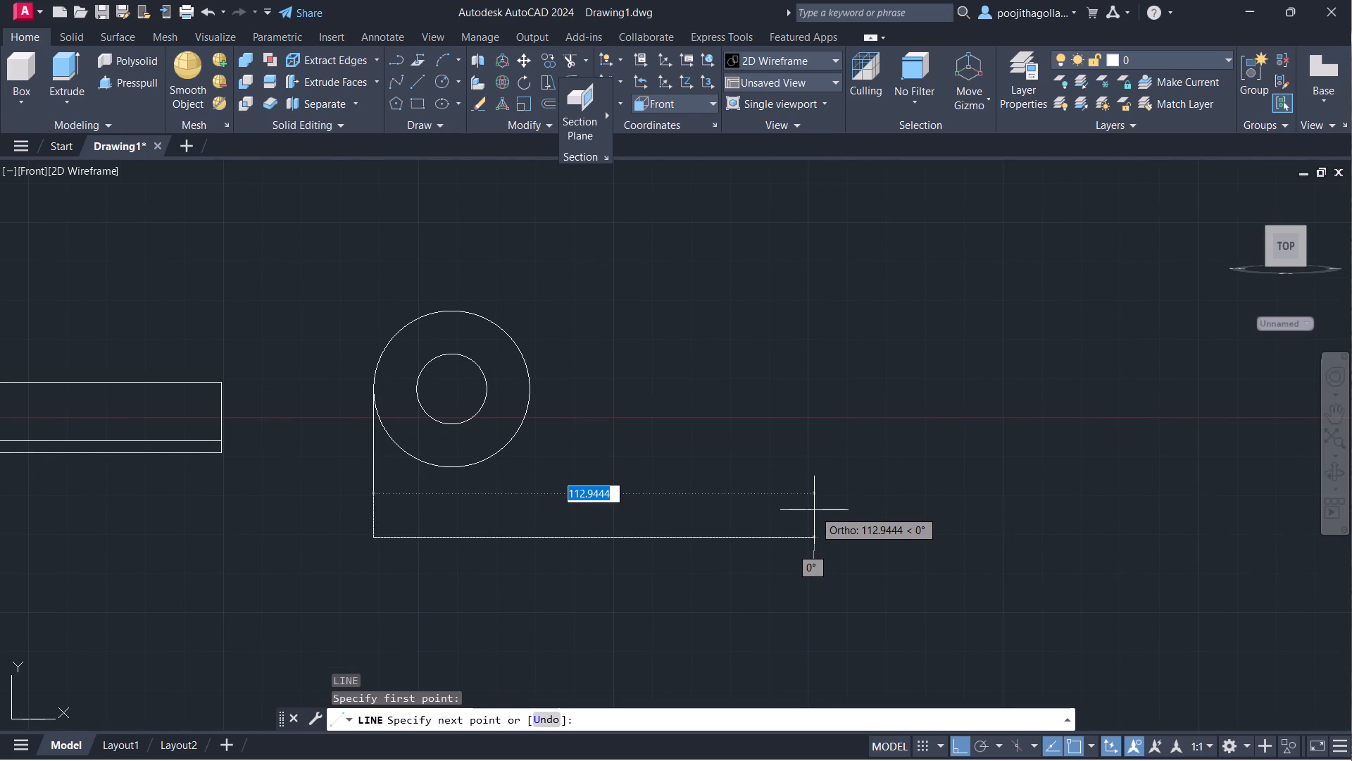
pyautogui.write('136')
pyautogui.press('Return')
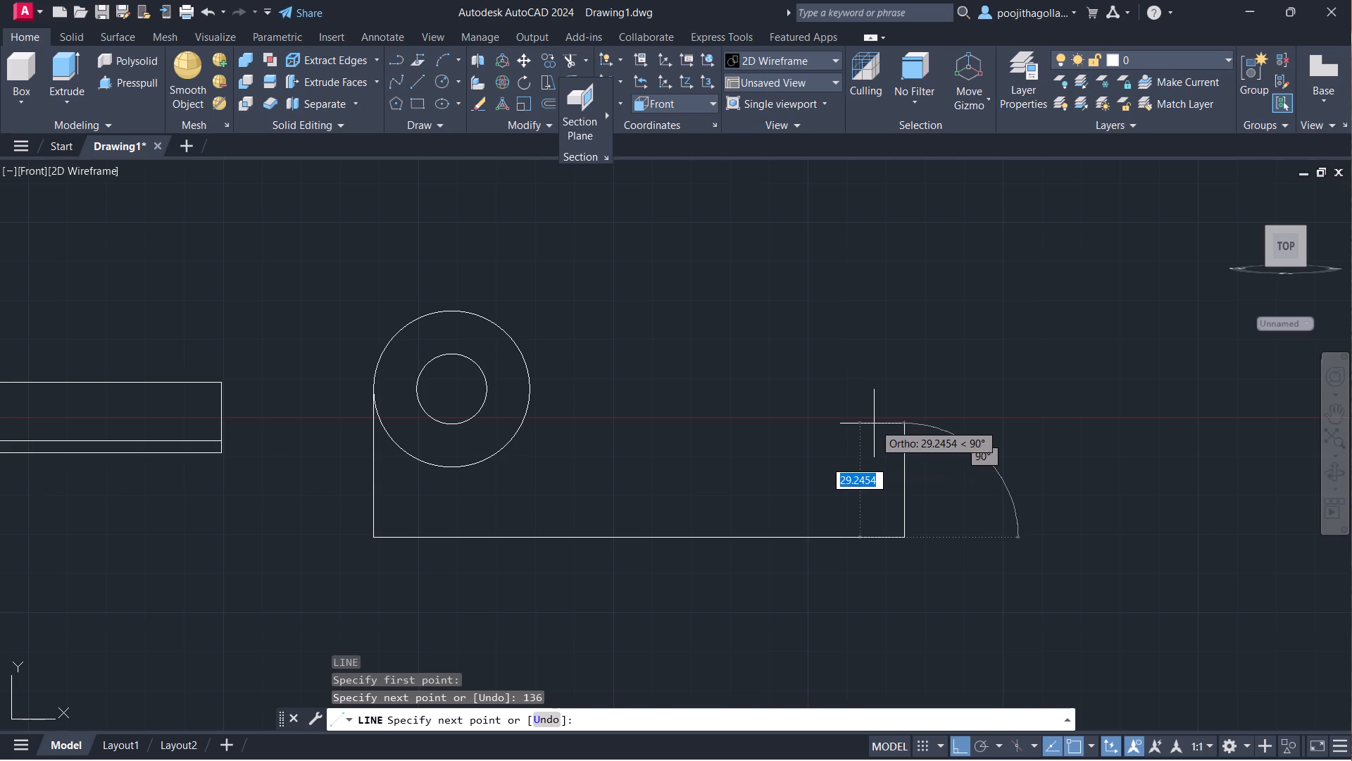
pyautogui.press('Escape')
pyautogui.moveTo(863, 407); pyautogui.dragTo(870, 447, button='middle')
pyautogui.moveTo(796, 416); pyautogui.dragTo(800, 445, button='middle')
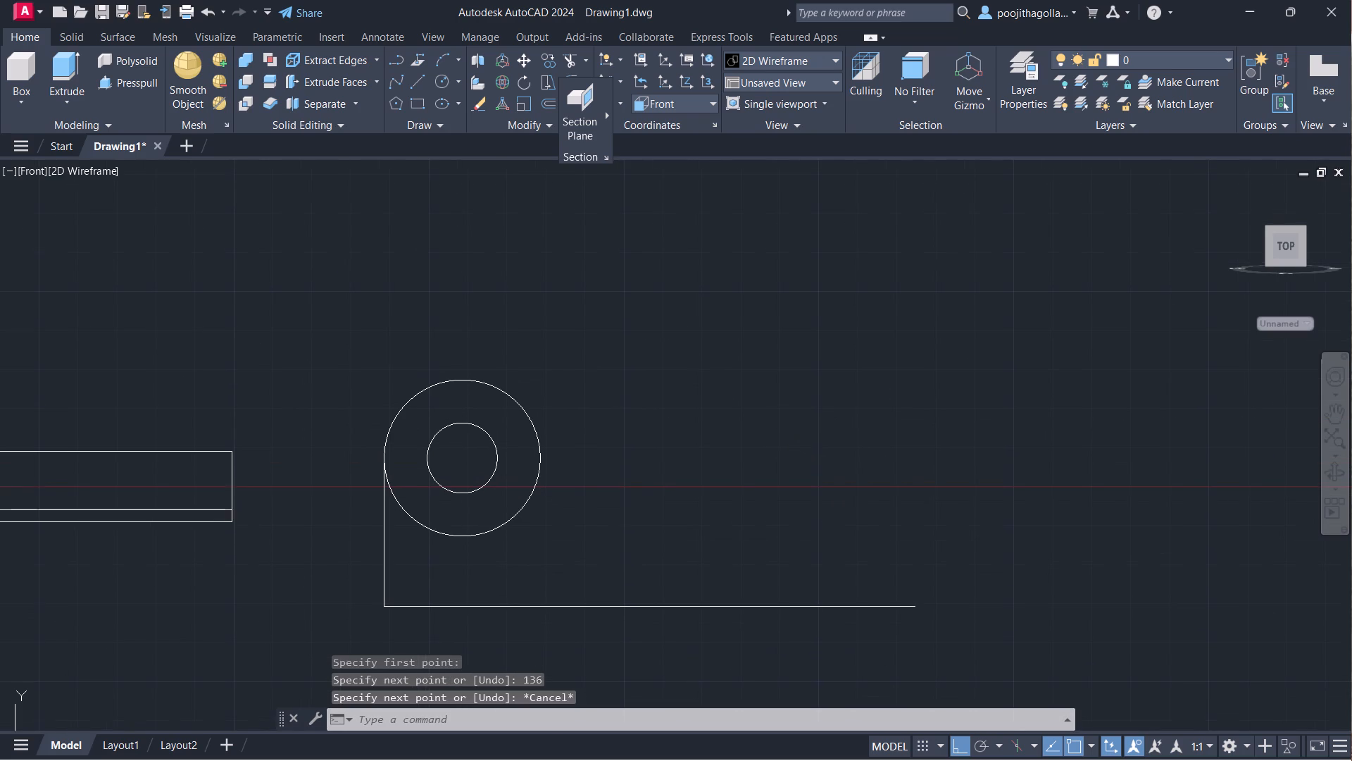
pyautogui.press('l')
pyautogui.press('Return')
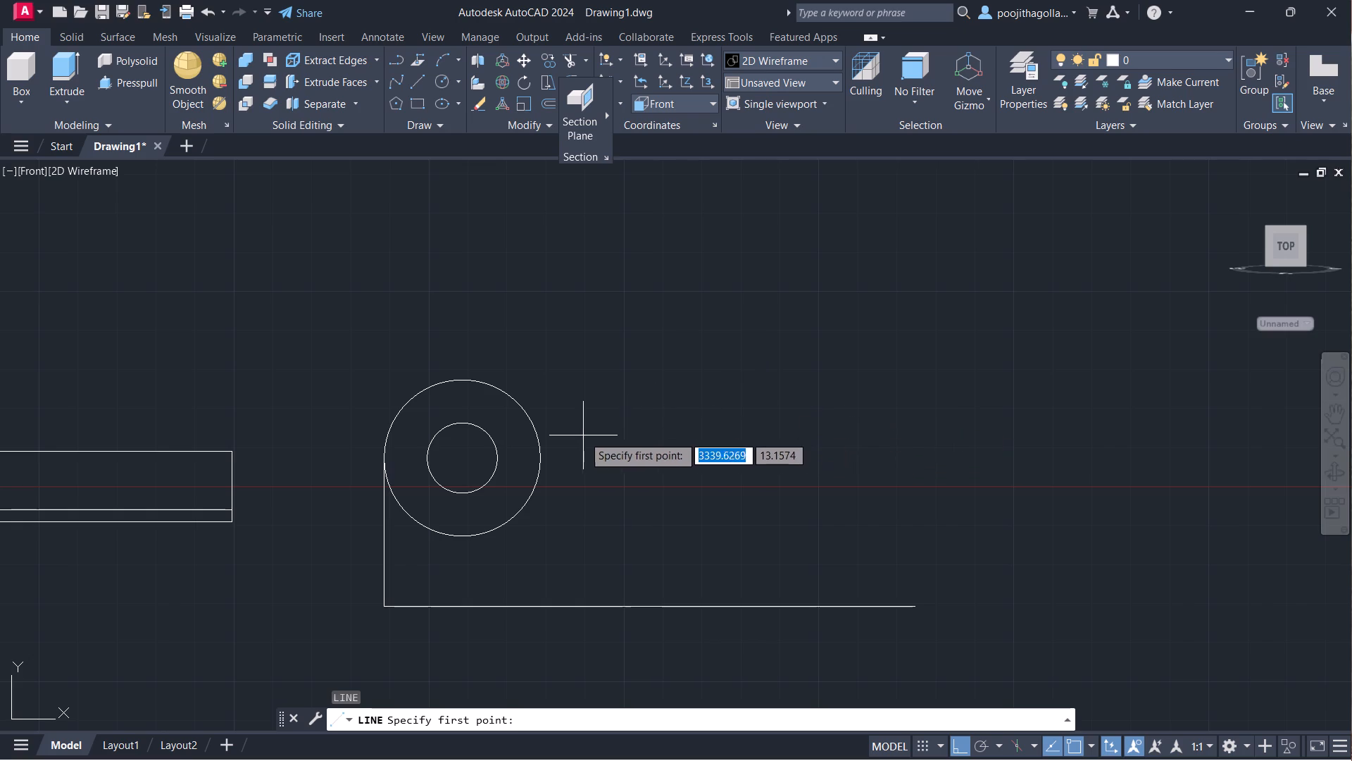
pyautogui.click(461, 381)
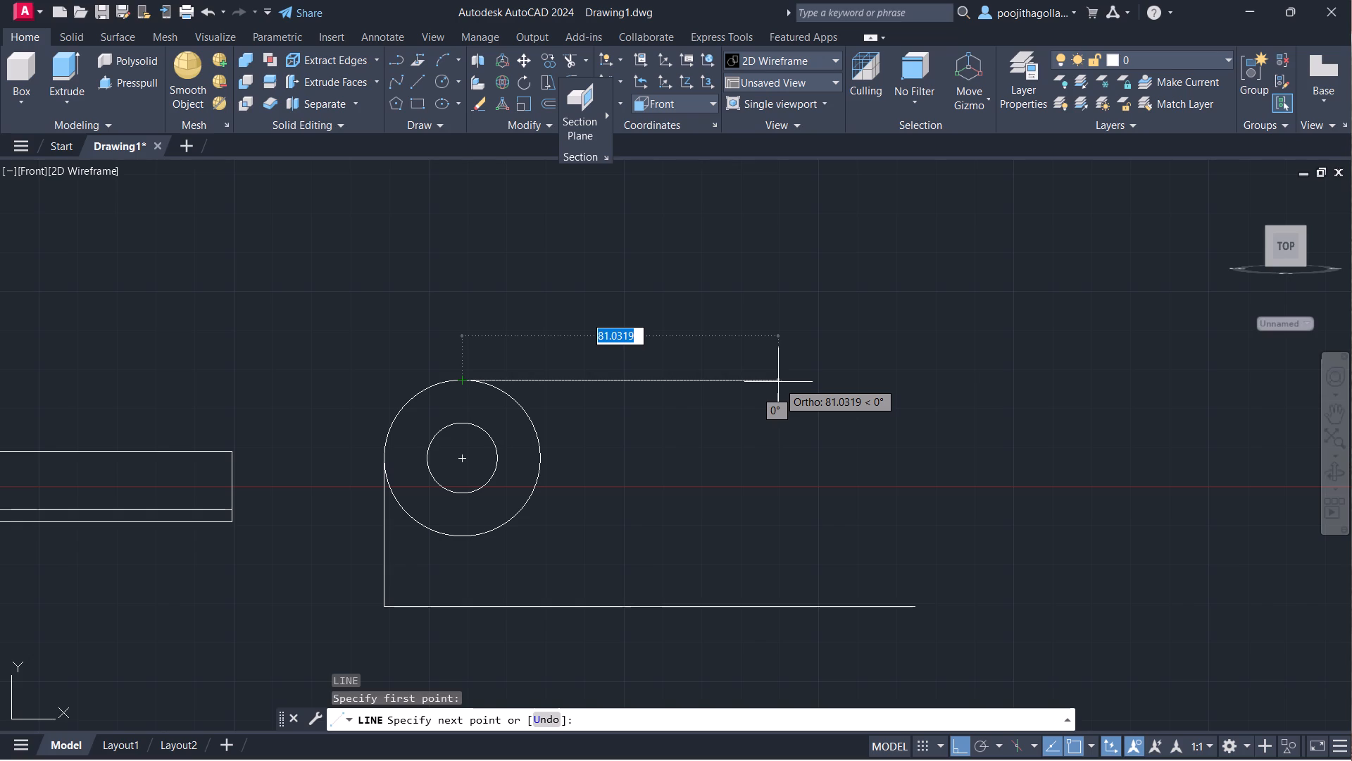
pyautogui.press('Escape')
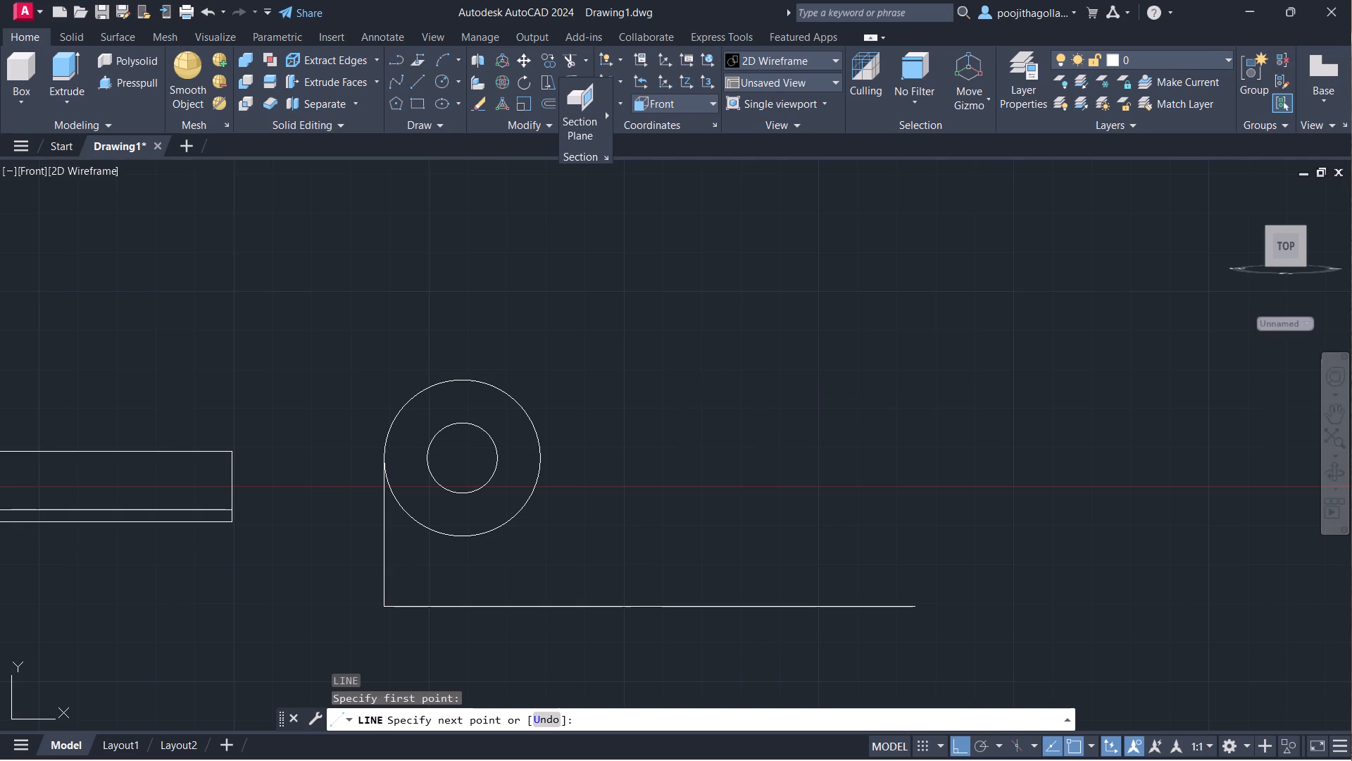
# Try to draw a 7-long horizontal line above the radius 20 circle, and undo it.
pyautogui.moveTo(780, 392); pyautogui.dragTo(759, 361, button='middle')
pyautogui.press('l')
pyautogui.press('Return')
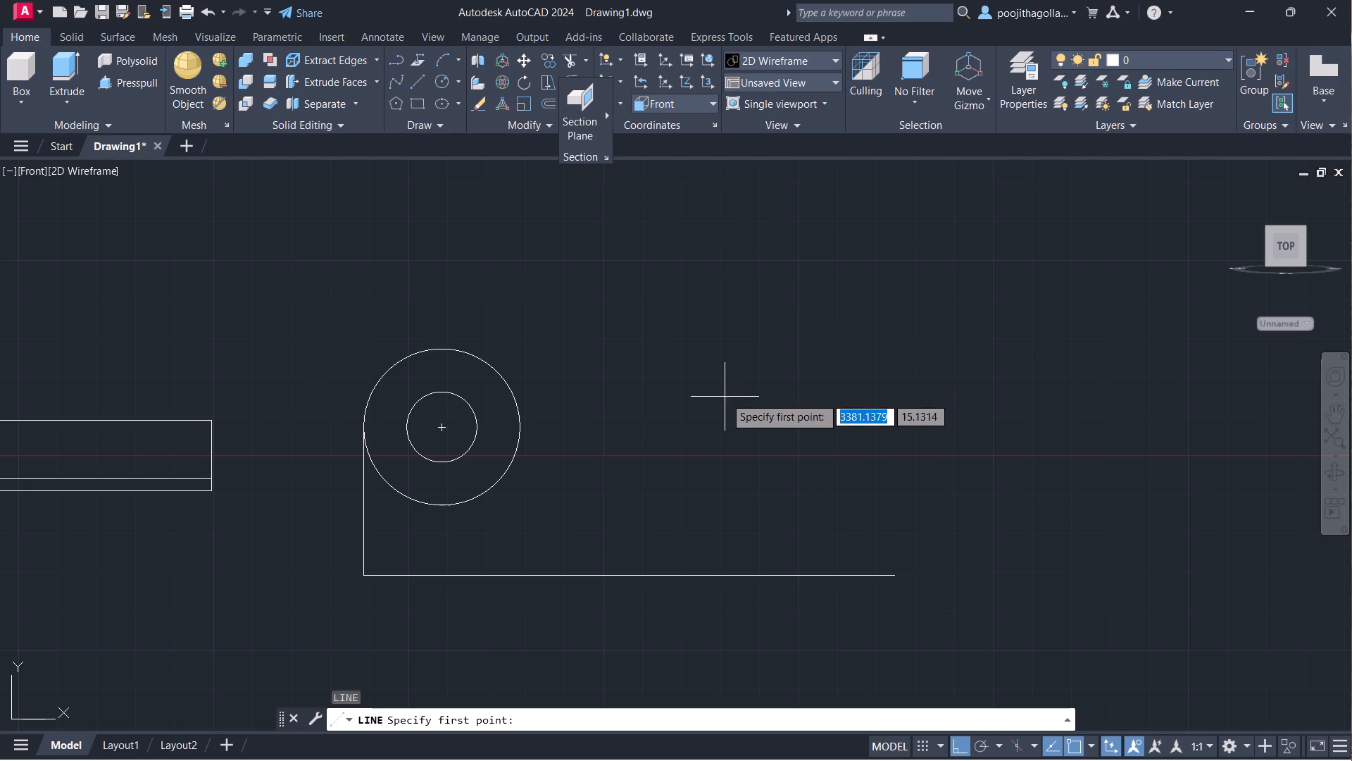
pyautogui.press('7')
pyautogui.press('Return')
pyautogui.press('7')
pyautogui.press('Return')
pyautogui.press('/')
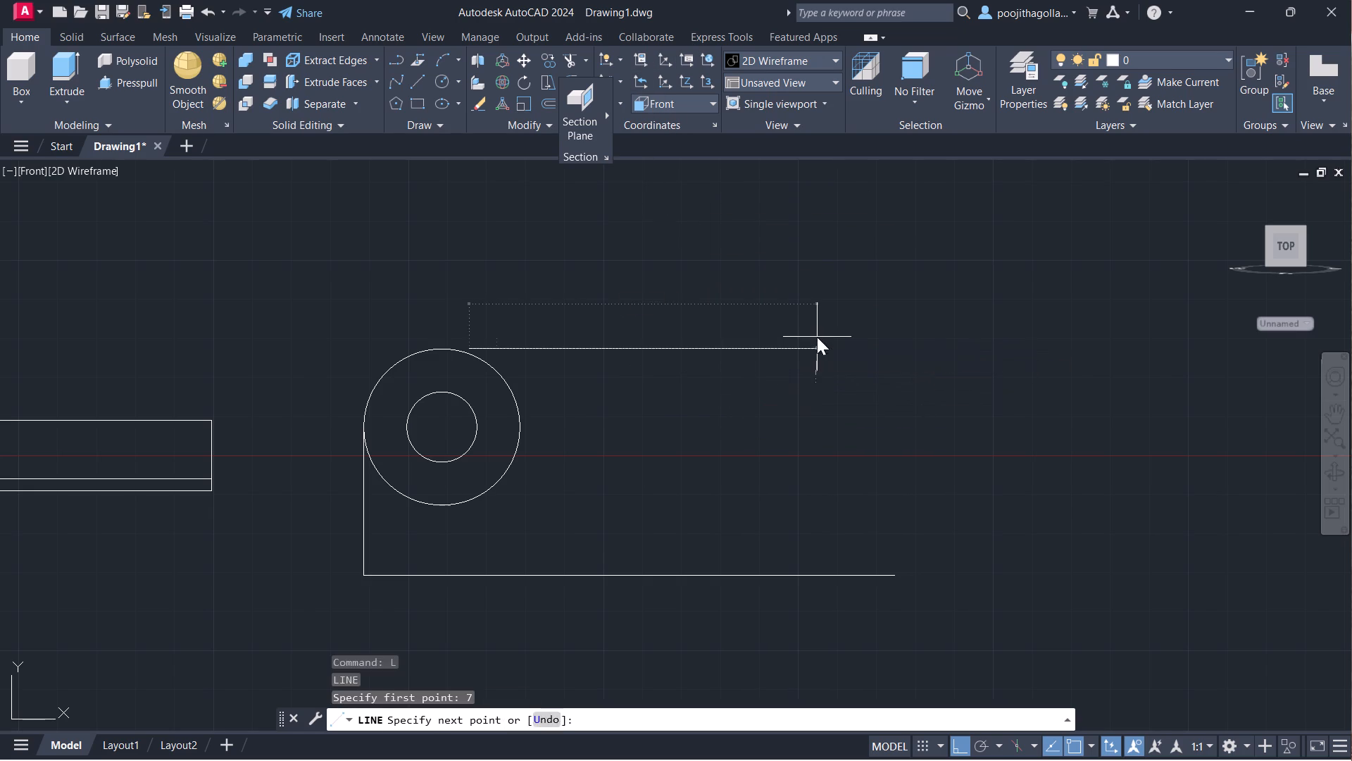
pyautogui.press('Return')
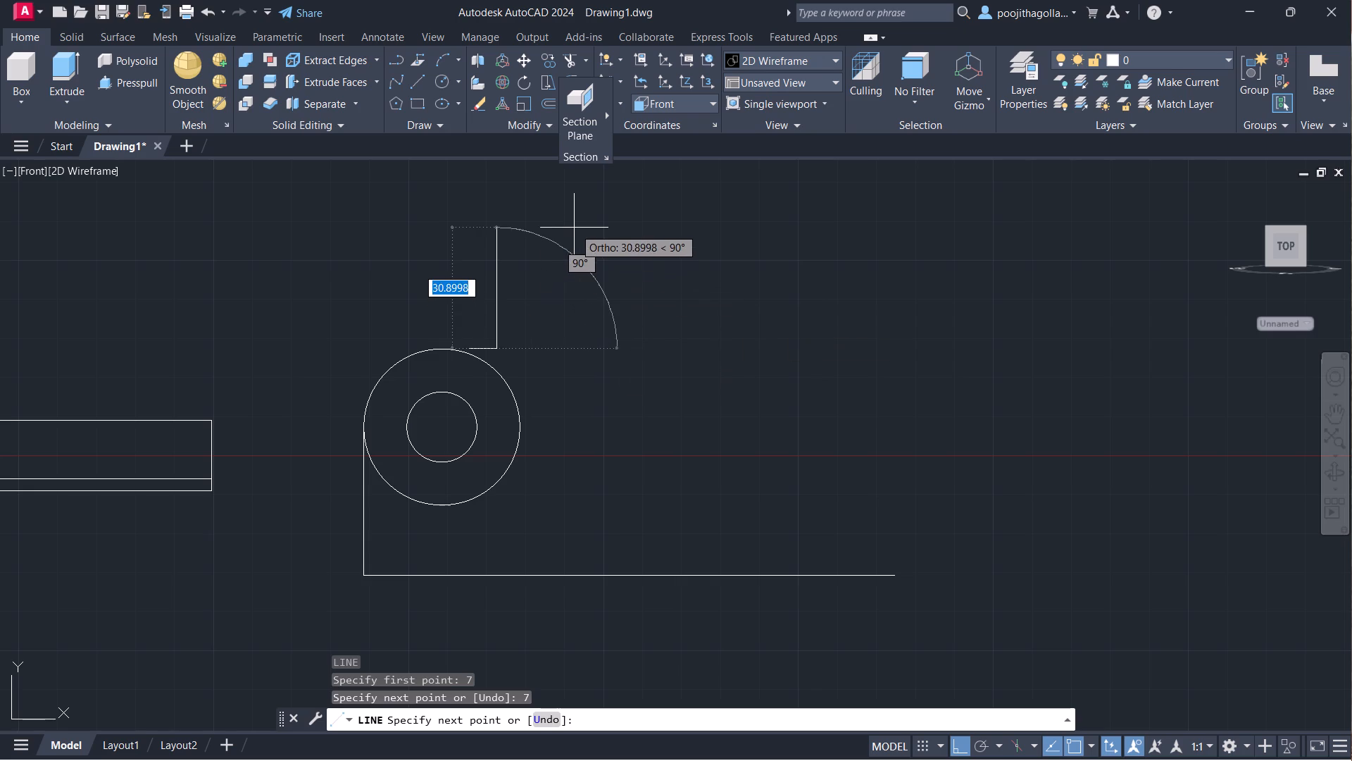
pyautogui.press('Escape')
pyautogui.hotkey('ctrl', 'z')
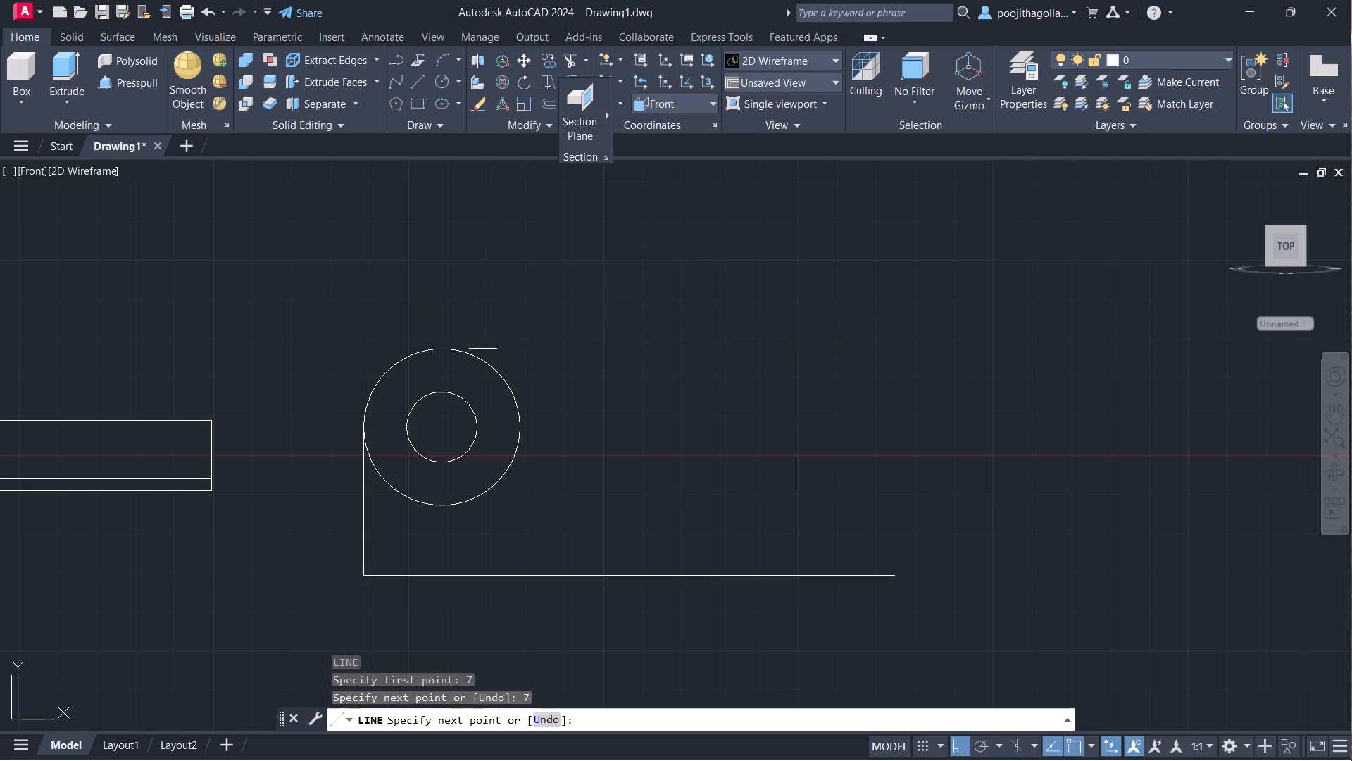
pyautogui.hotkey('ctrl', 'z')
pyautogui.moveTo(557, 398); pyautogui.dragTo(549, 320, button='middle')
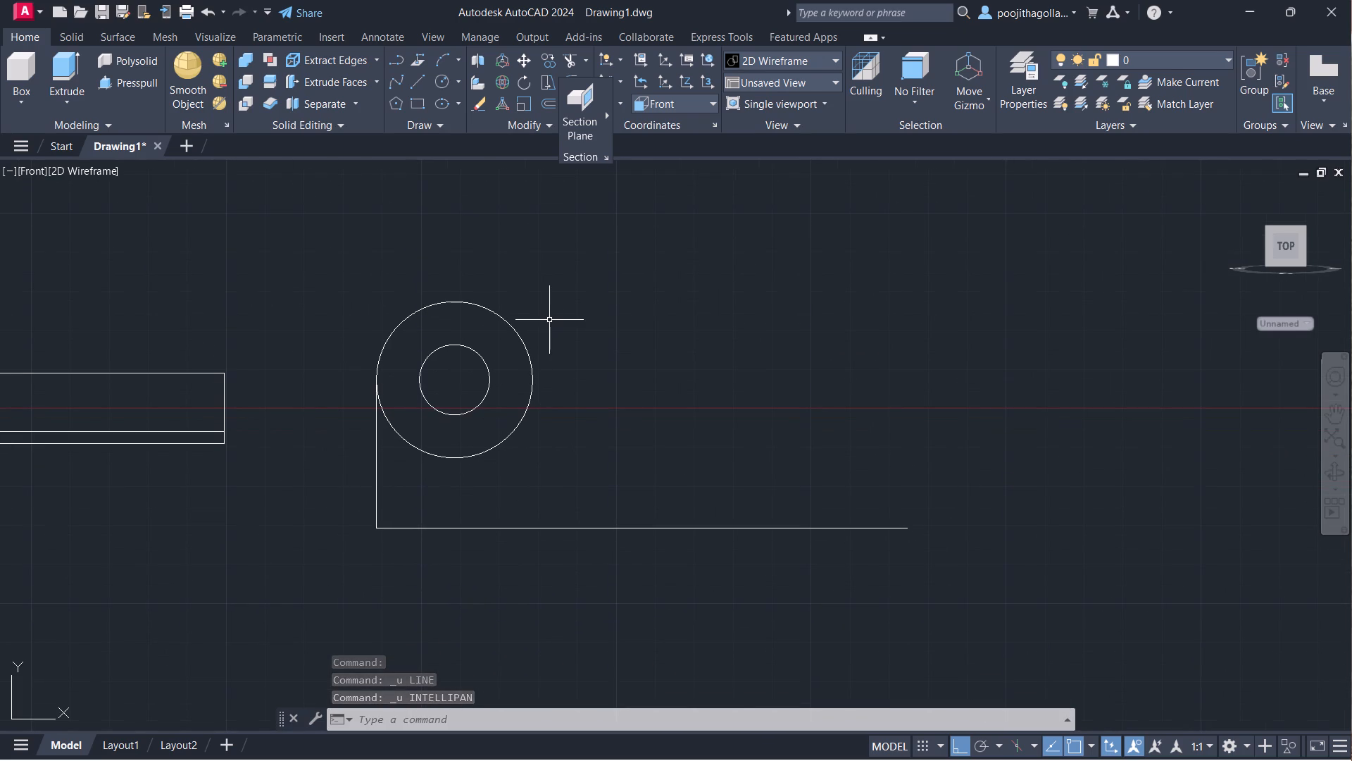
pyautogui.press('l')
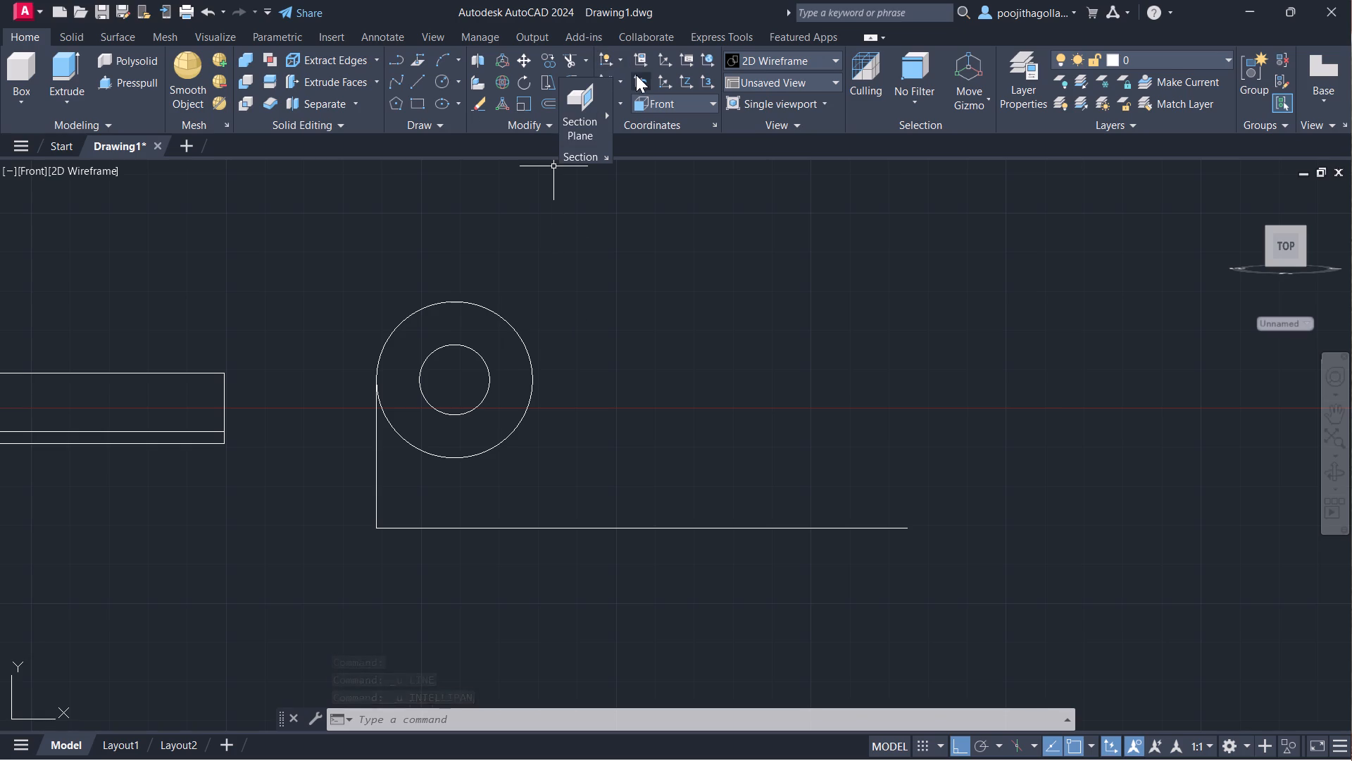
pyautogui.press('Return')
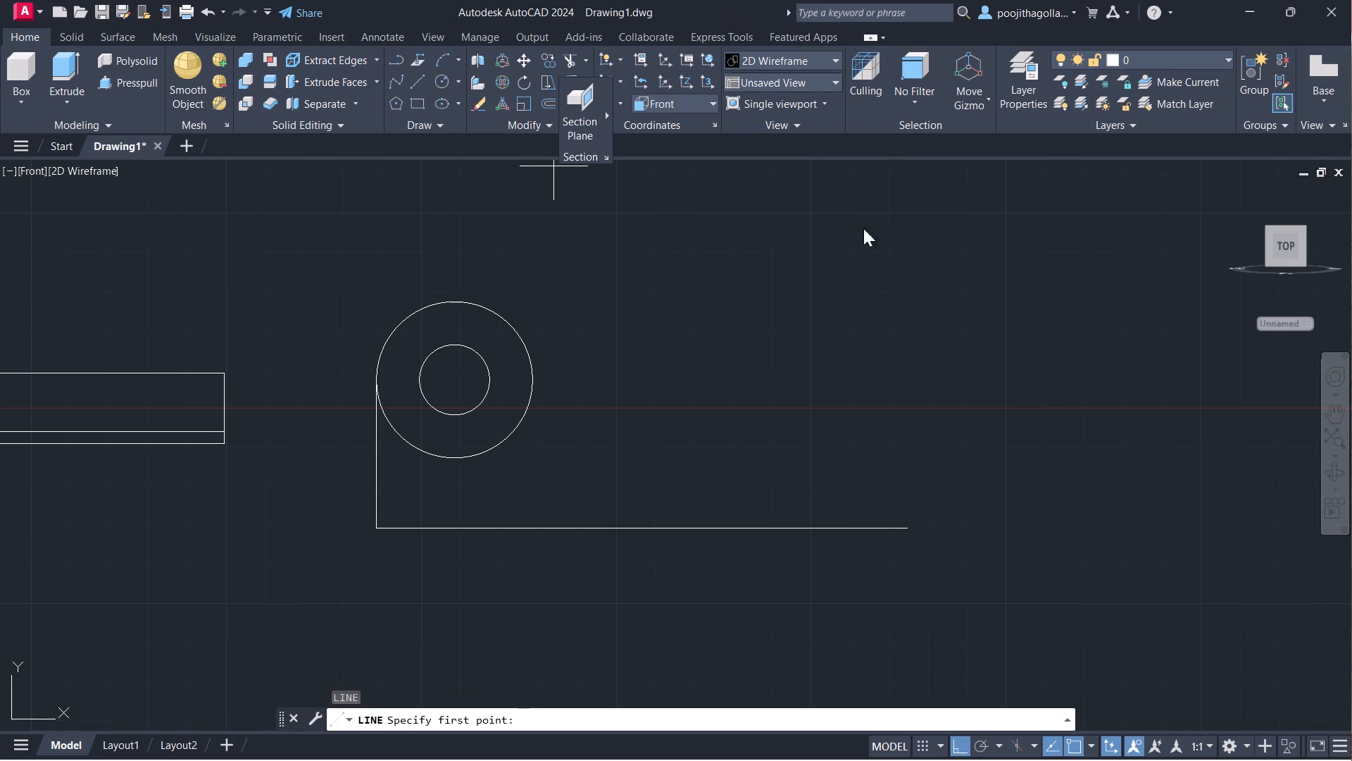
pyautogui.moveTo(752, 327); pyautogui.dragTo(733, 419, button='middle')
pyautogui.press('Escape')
# Draw a radius 27 circle in the empty space above and to the right of the existing circles.
pyautogui.press('c')
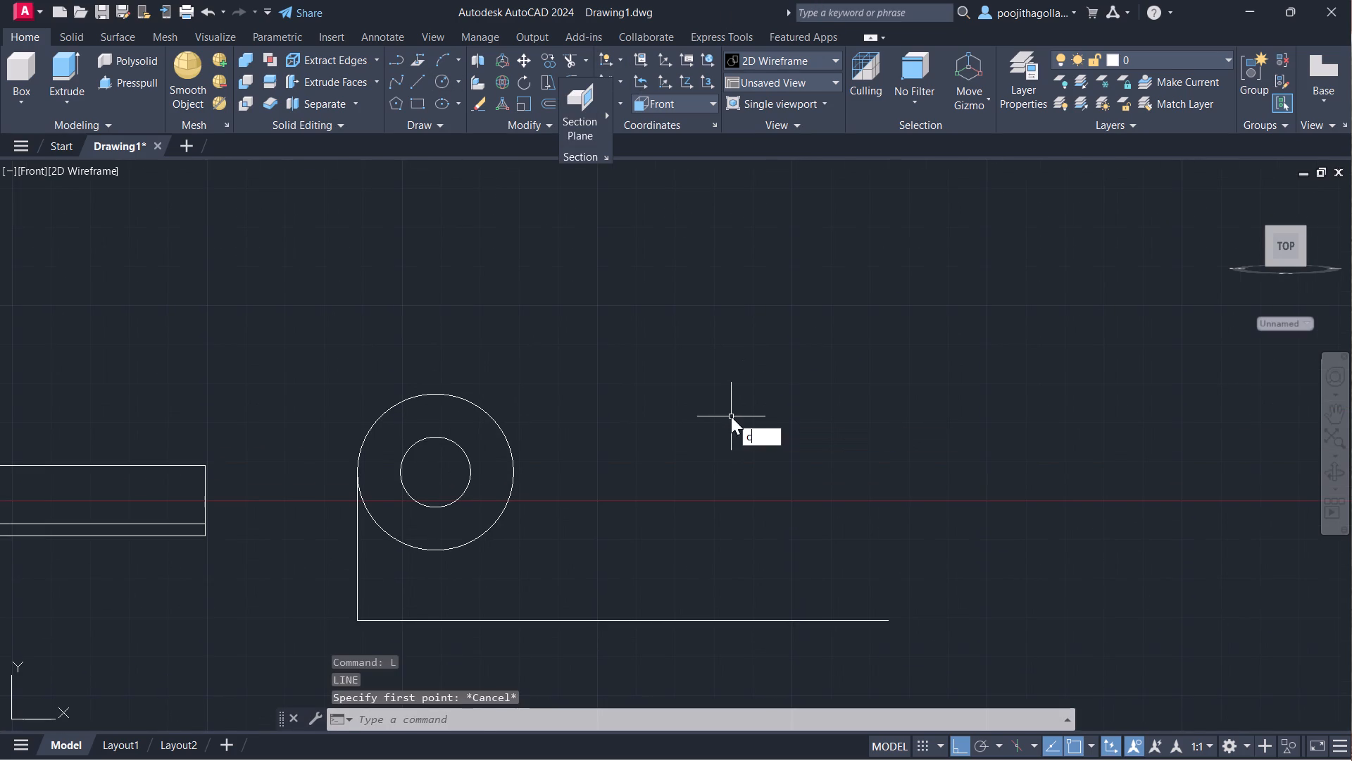
pyautogui.press('Return')
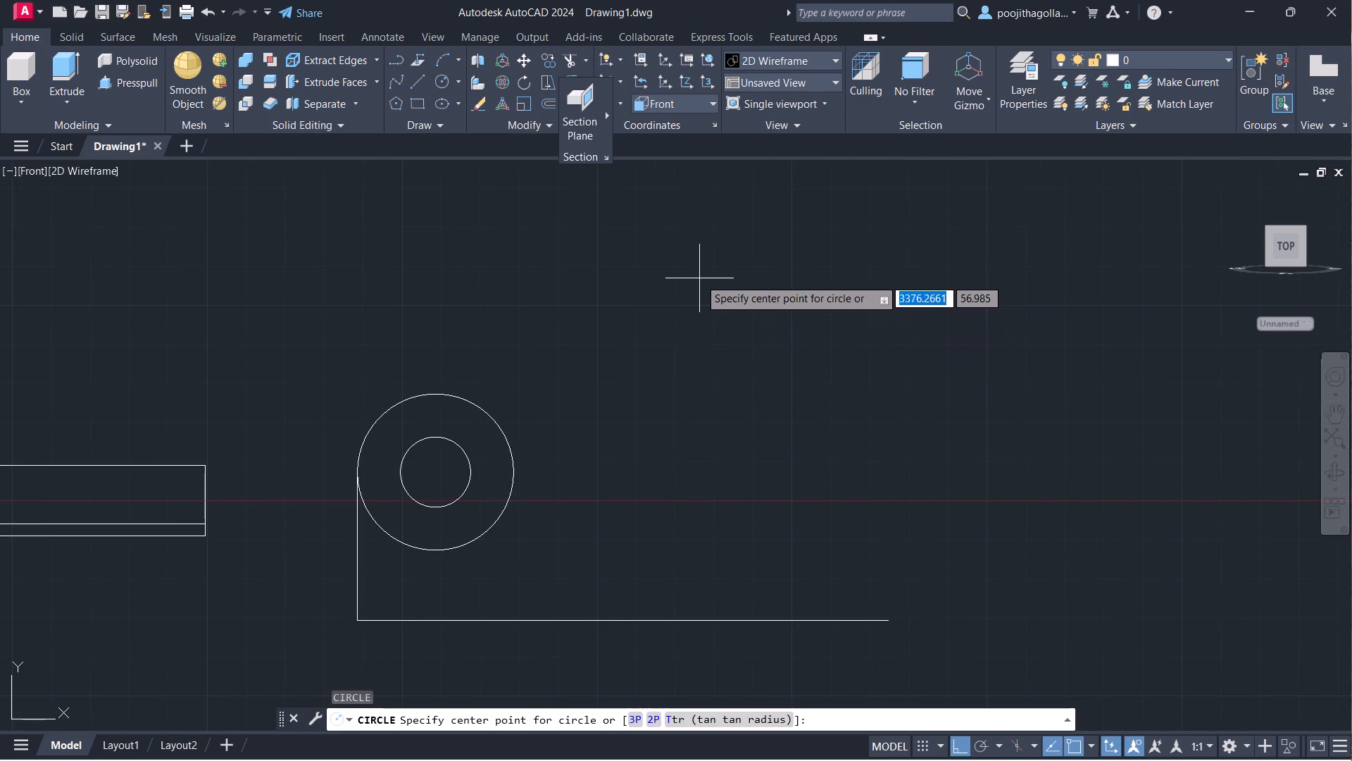
pyautogui.click(694, 309)
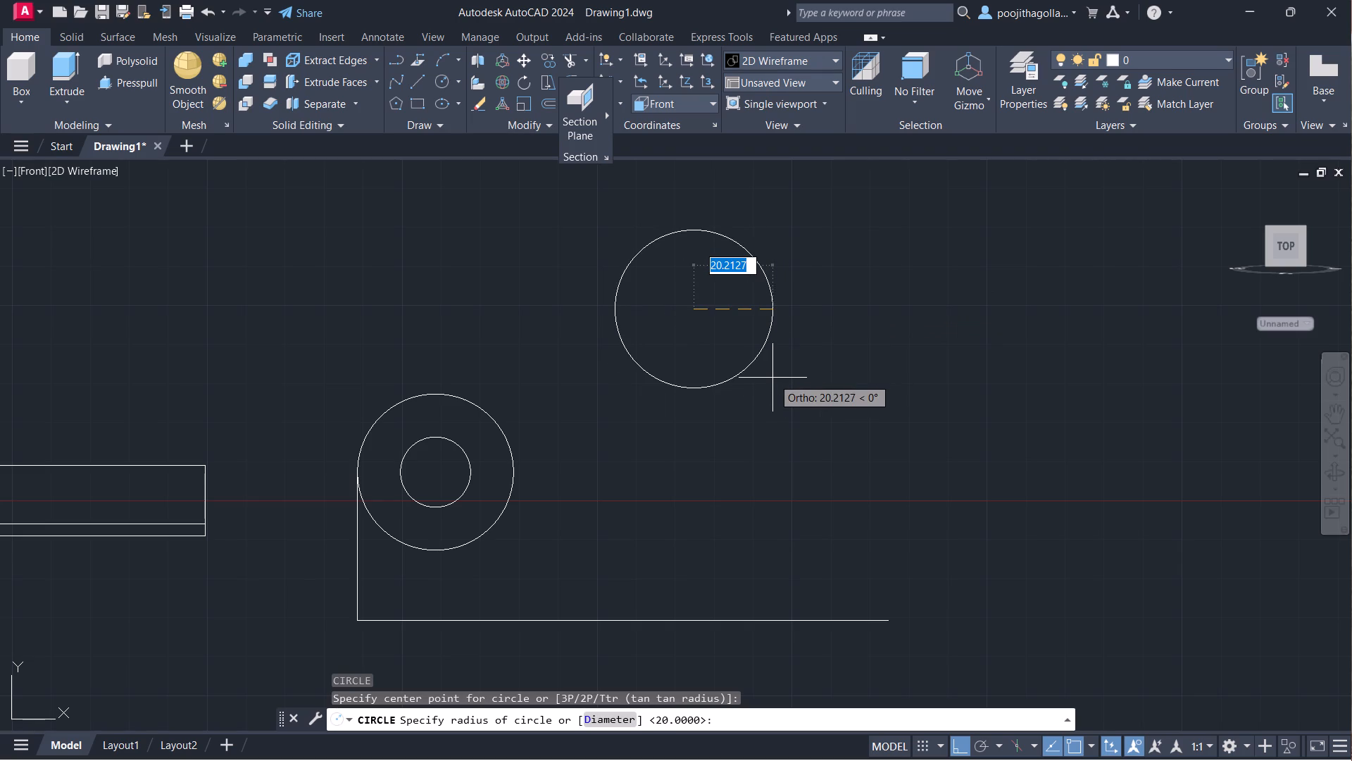
pyautogui.press('2')
pyautogui.press('7')
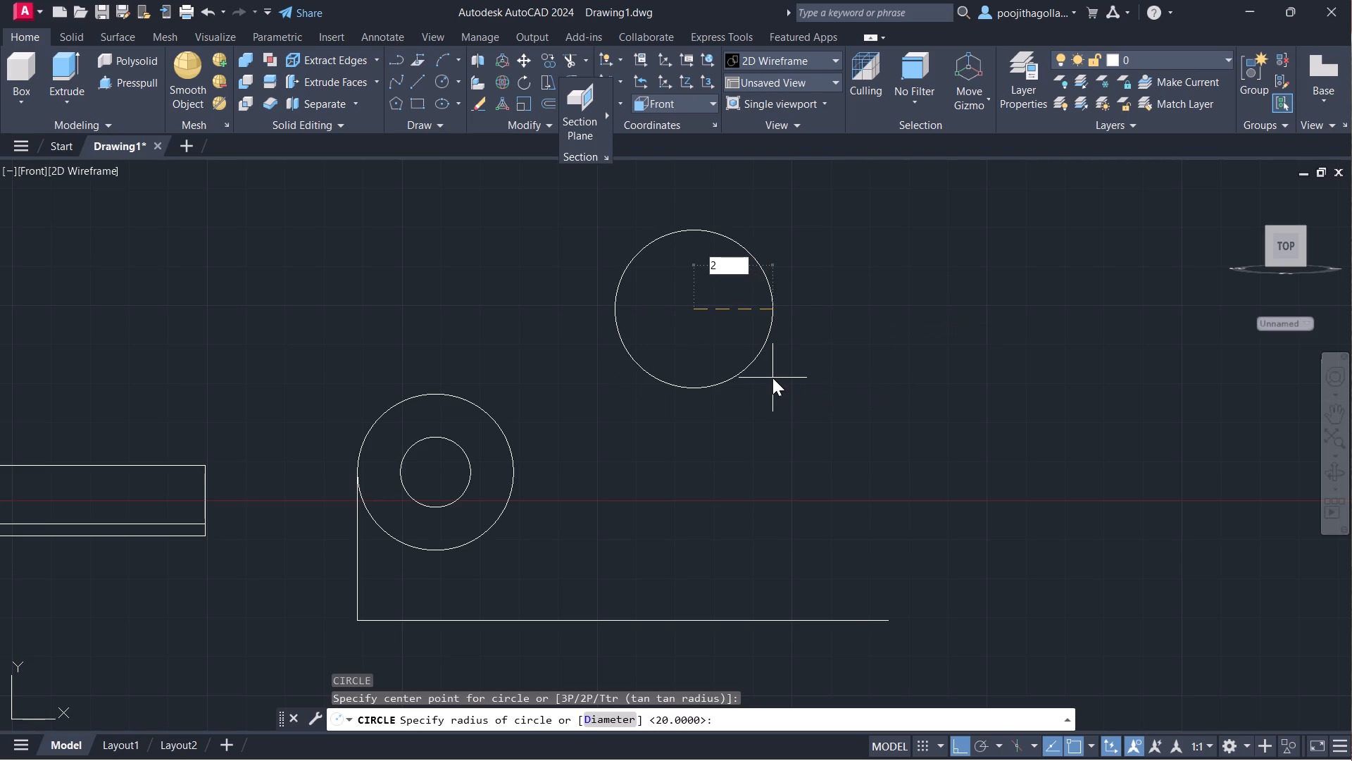
pyautogui.press('Return')
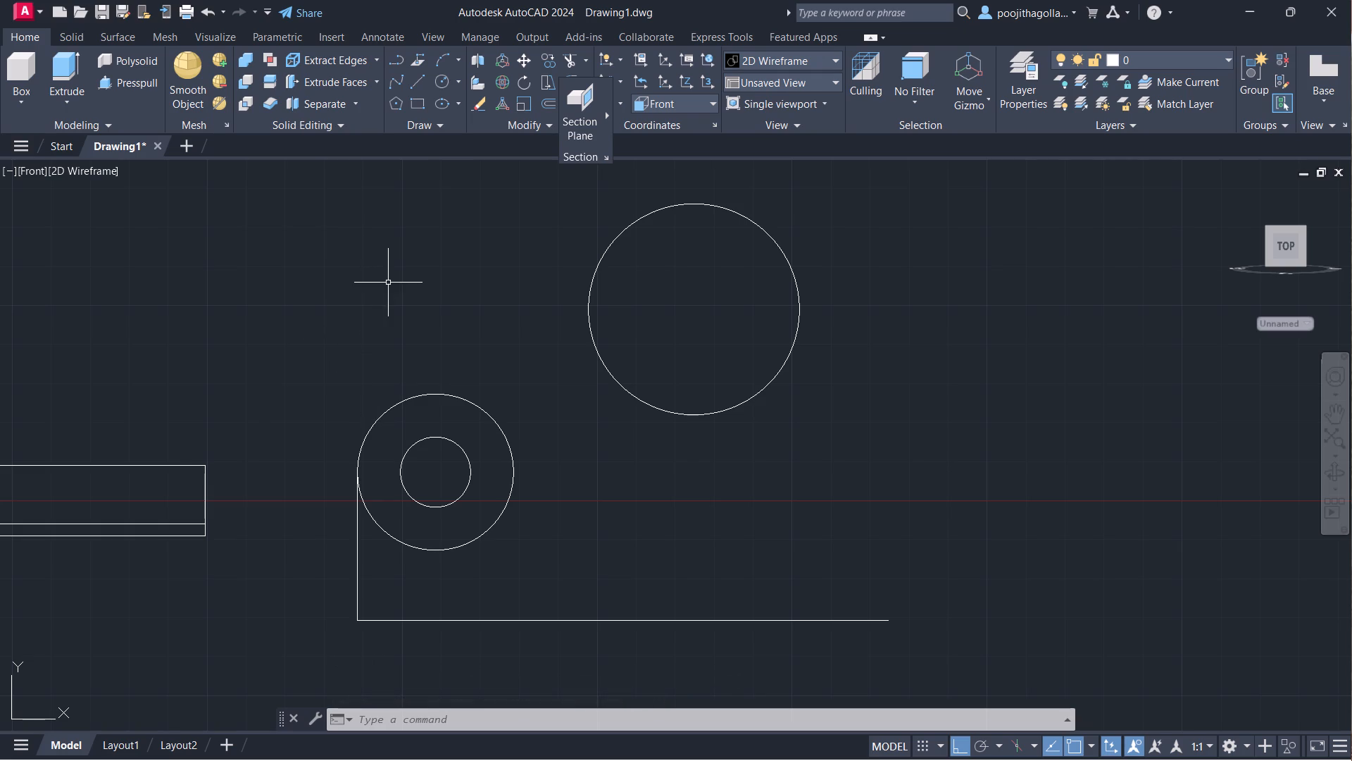
# Draw a radius 15 circle concentric with the radius 27 circle.
pyautogui.press('c')
pyautogui.press('Return')
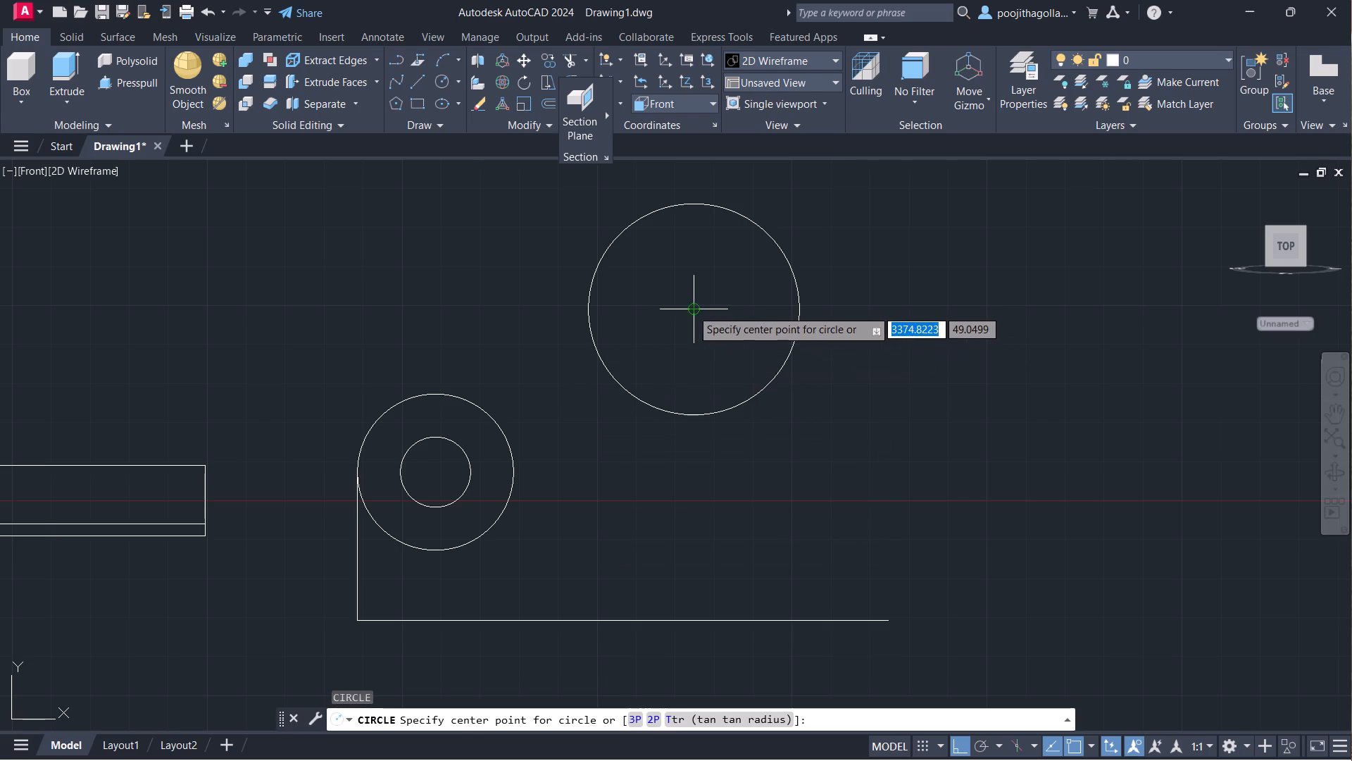
pyautogui.moveTo(691, 309); pyautogui.dragTo(706, 327)
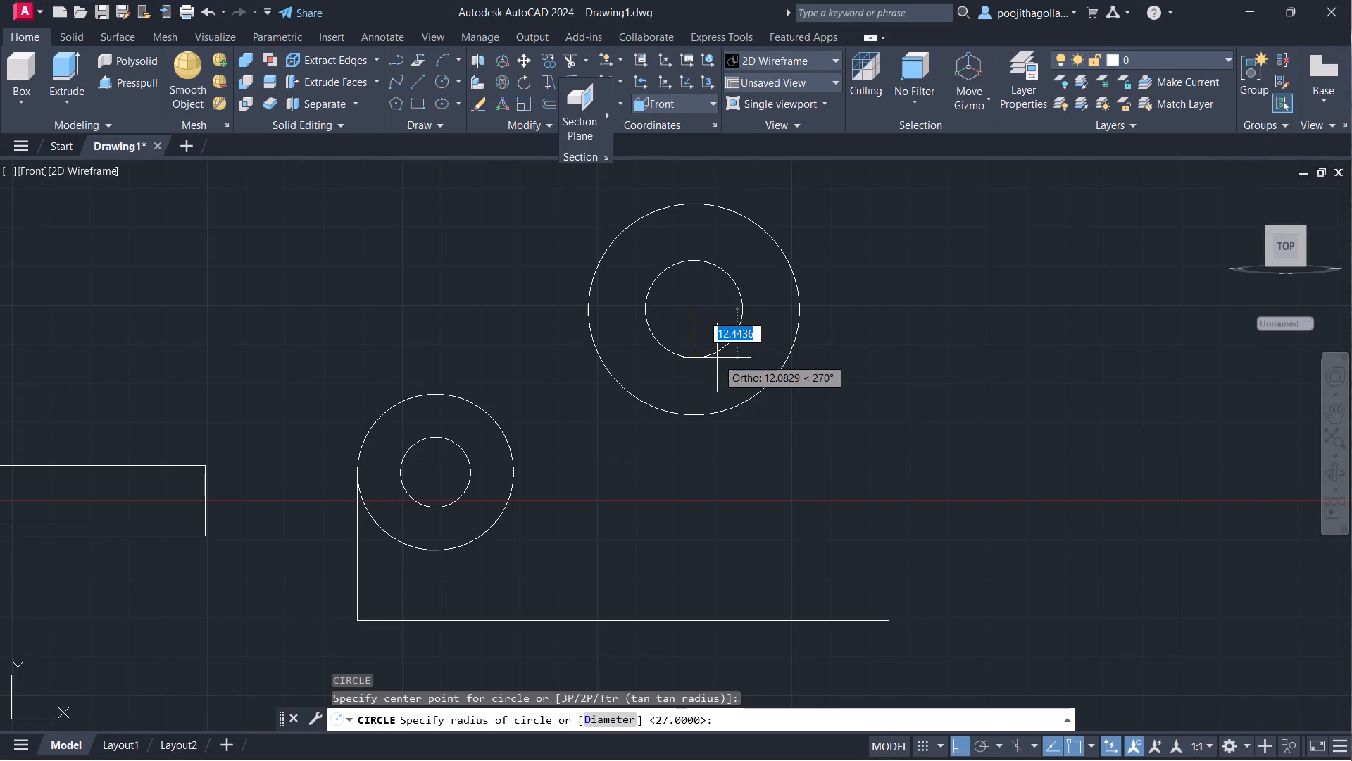
pyautogui.write('15')
pyautogui.press('Return')
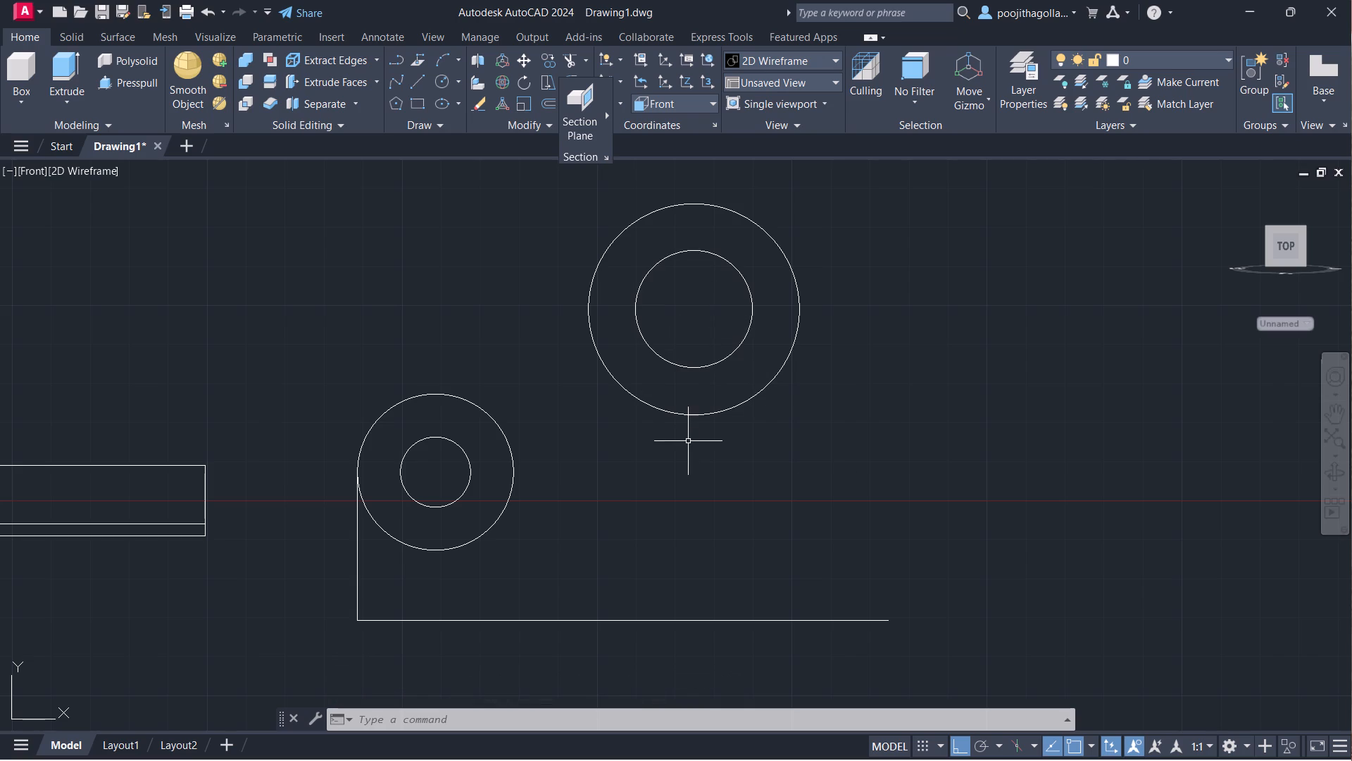
# From the right end of the 136-long base line, draw a 48-long line back to the left and a 95-long vertical line upward.
pyautogui.moveTo(687, 454); pyautogui.dragTo(730, 430, button='middle')
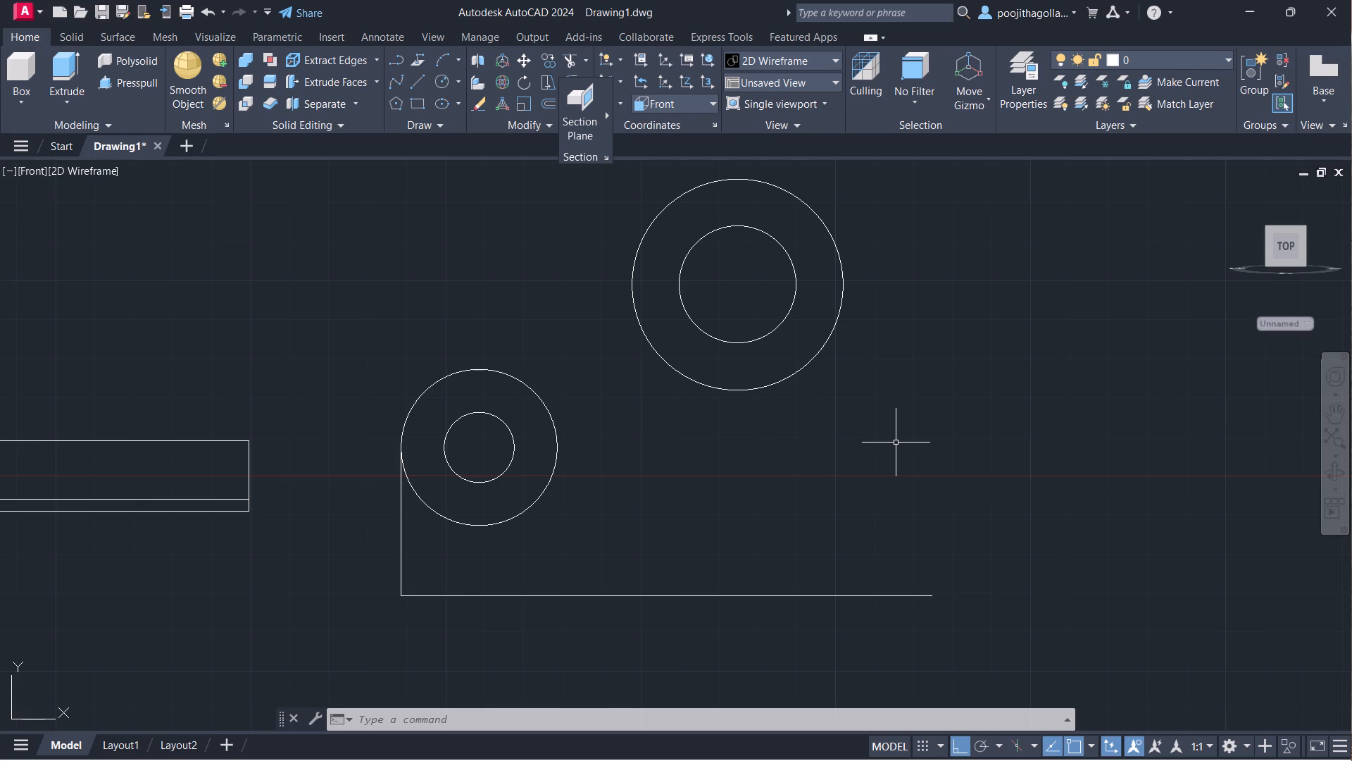
pyautogui.press('l')
pyautogui.press('Return')
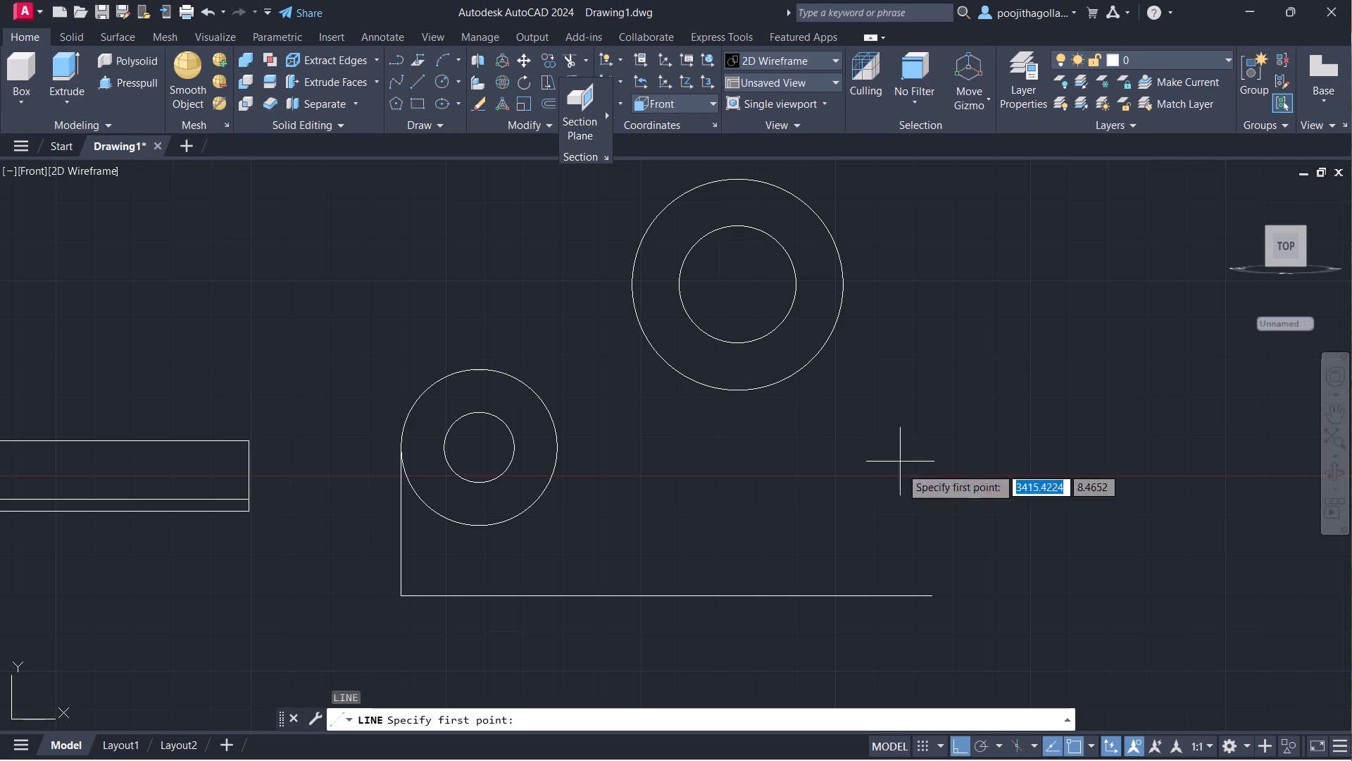
pyautogui.click(929, 594)
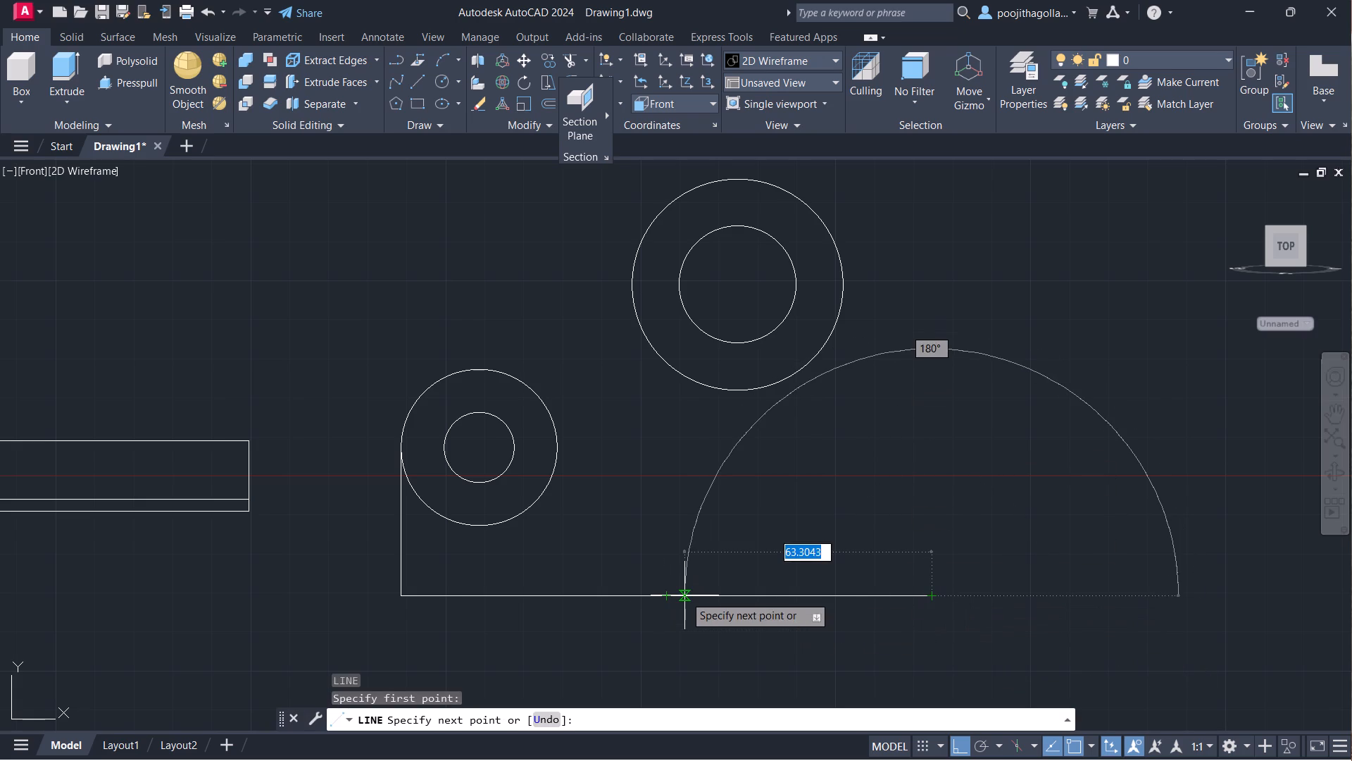
pyautogui.write('48')
pyautogui.press('Return')
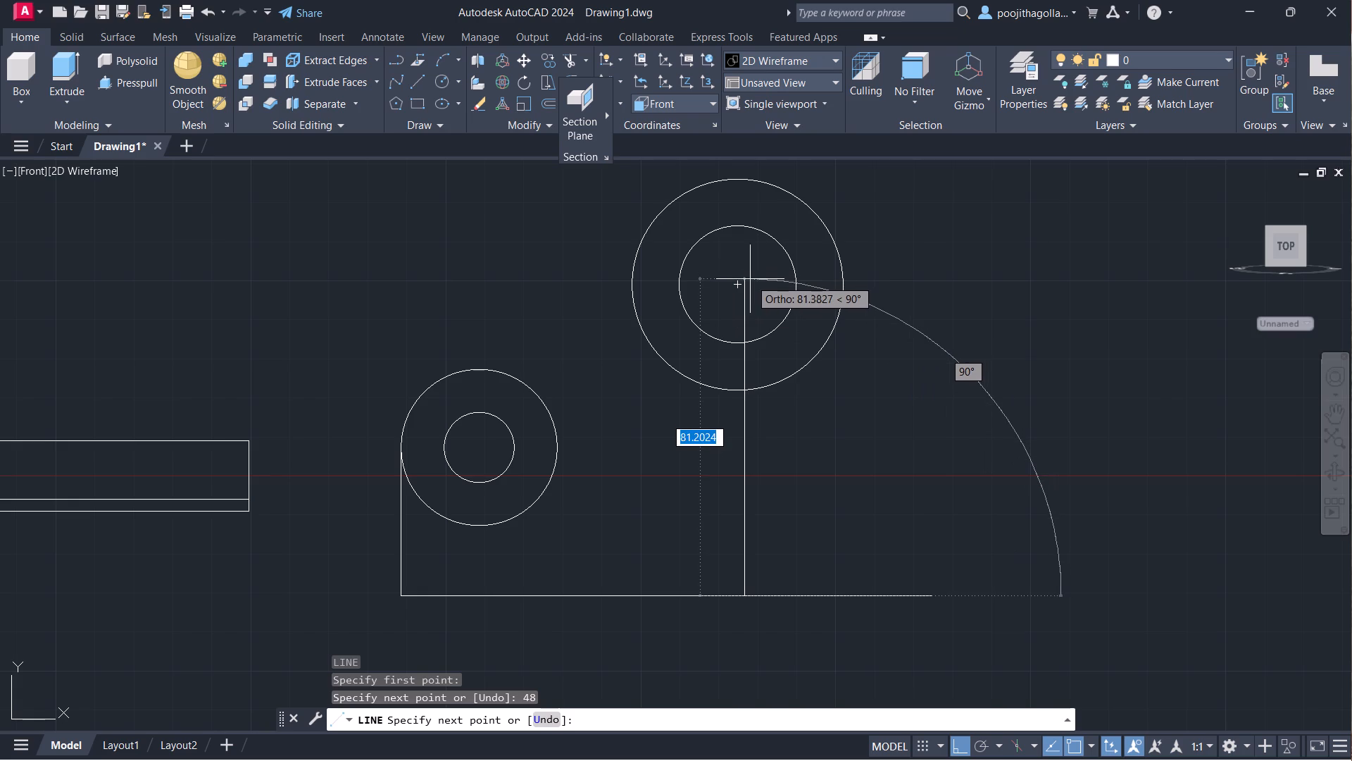
pyautogui.write('95')
pyautogui.press('Return')
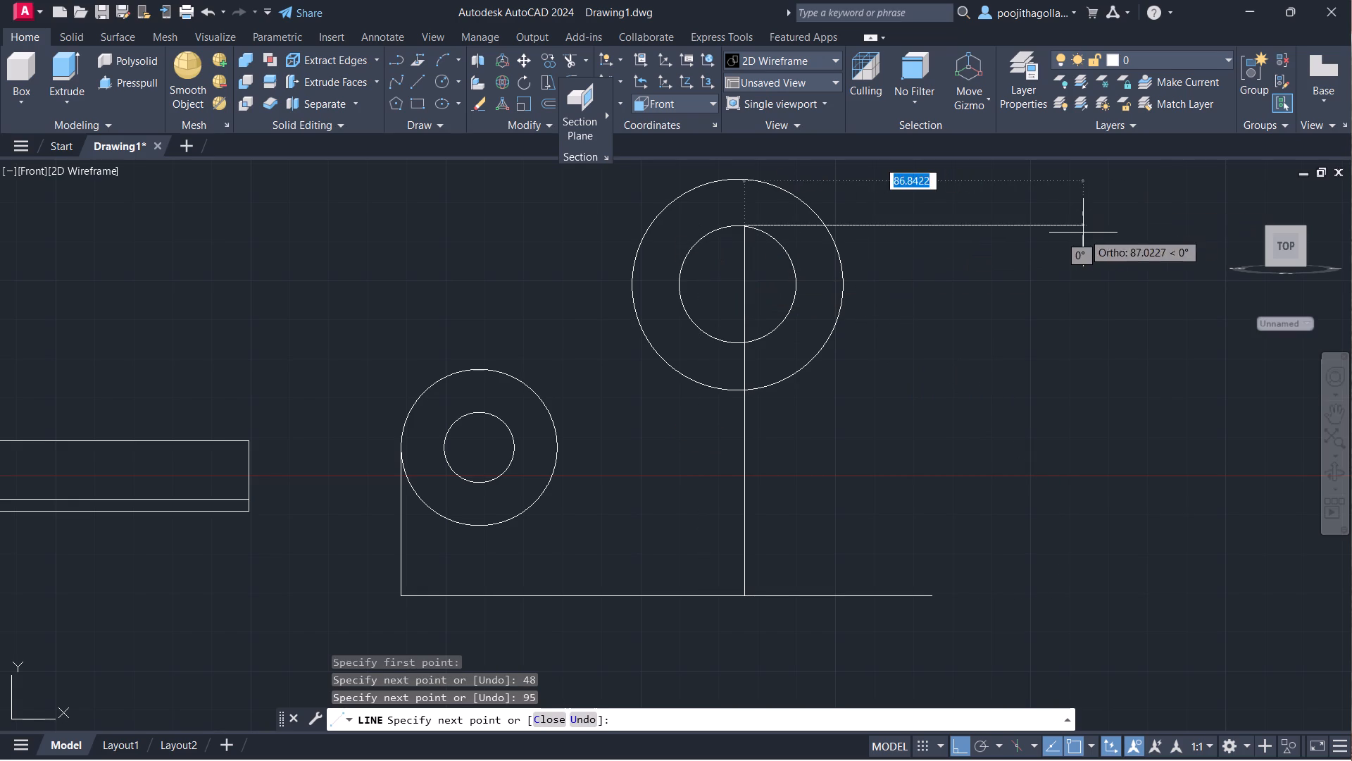
pyautogui.press('Escape')
# Move the radius 15 and 27 circles so their common centre sits on the upper end of the 95-long vertical line.
pyautogui.click(875, 217)
pyautogui.click(777, 307)
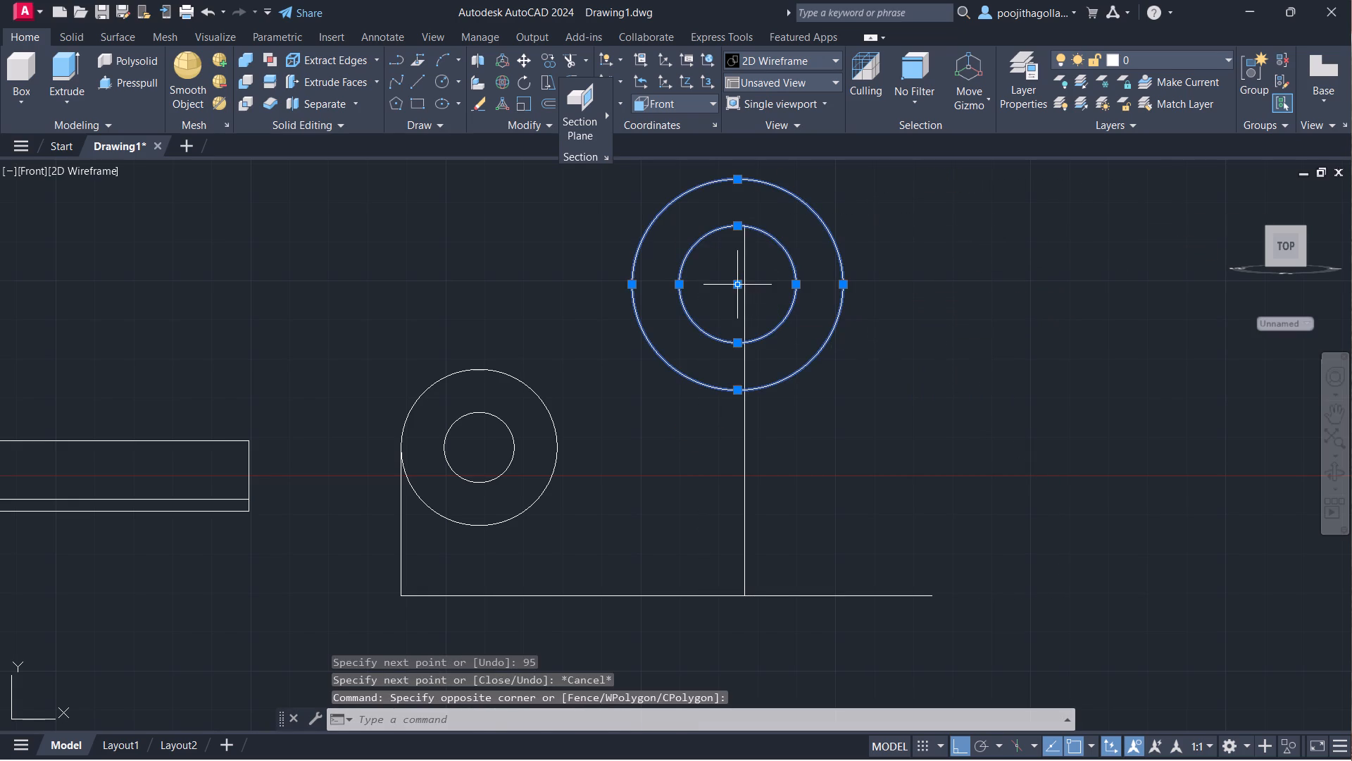
pyautogui.click(738, 286)
pyautogui.click(746, 228)
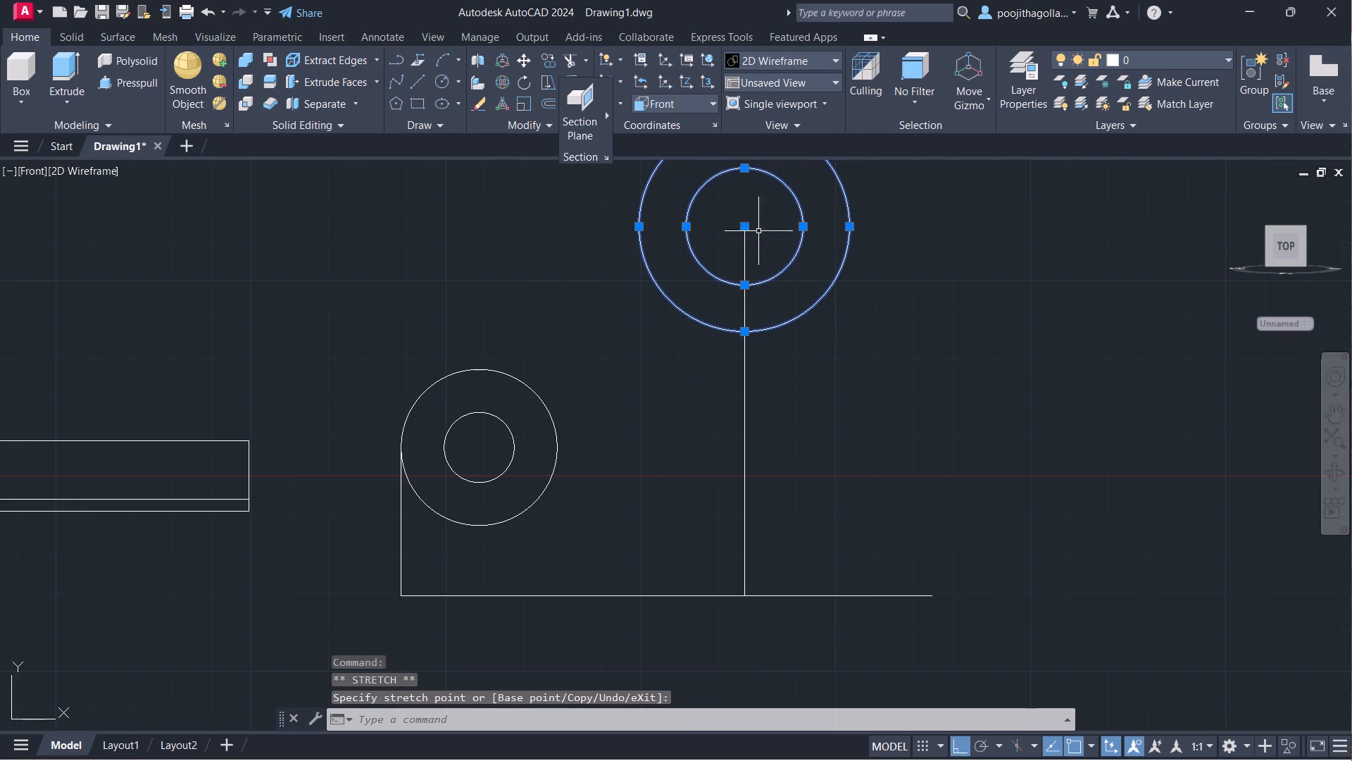
pyautogui.moveTo(775, 263); pyautogui.dragTo(819, 324, button='middle')
pyautogui.press('Escape')
# Draw a horizontal line about 55 long to the right from the top quadrant of the radius 20 circle.
pyautogui.moveTo(849, 419); pyautogui.dragTo(849, 416, button='middle')
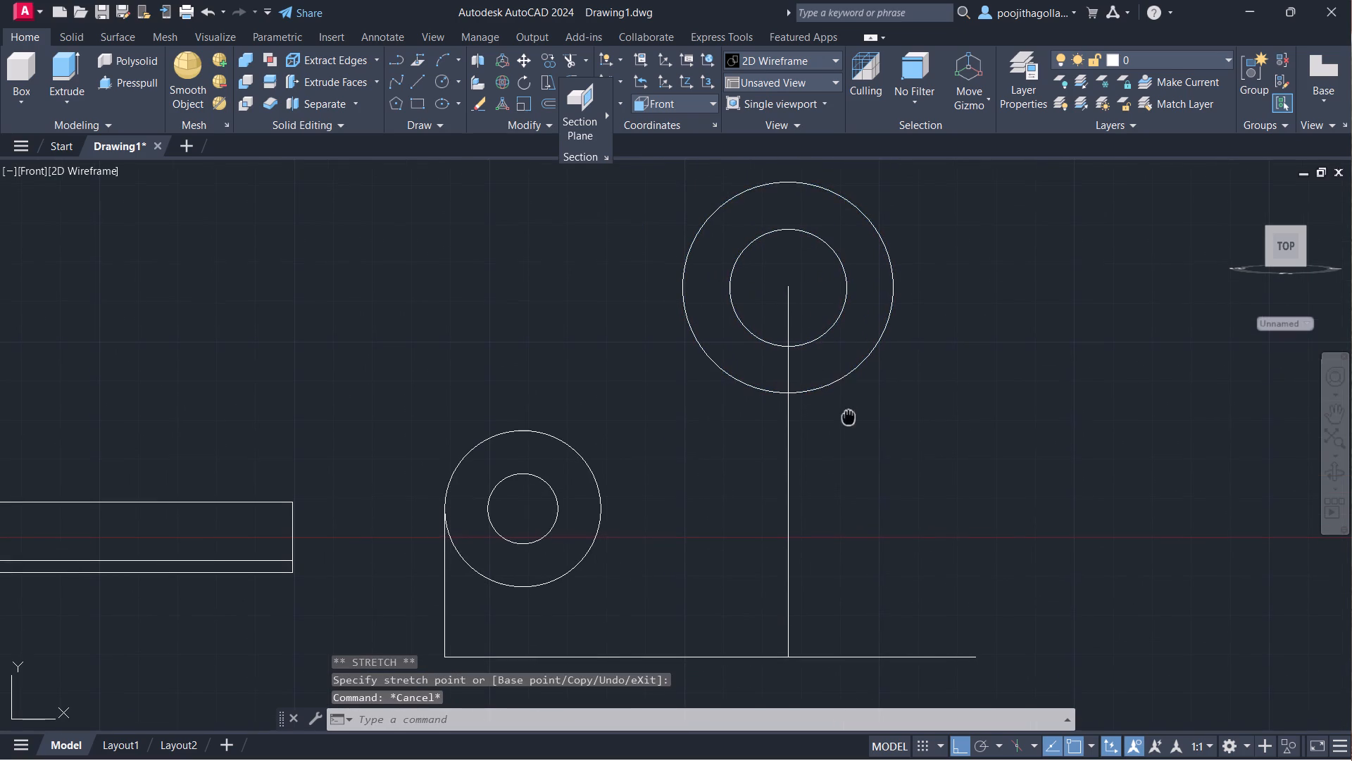
pyautogui.moveTo(849, 416); pyautogui.dragTo(849, 366, button='middle')
pyautogui.scroll(-1, 849, 366)
pyautogui.moveTo(856, 415); pyautogui.dragTo(834, 402, button='middle')
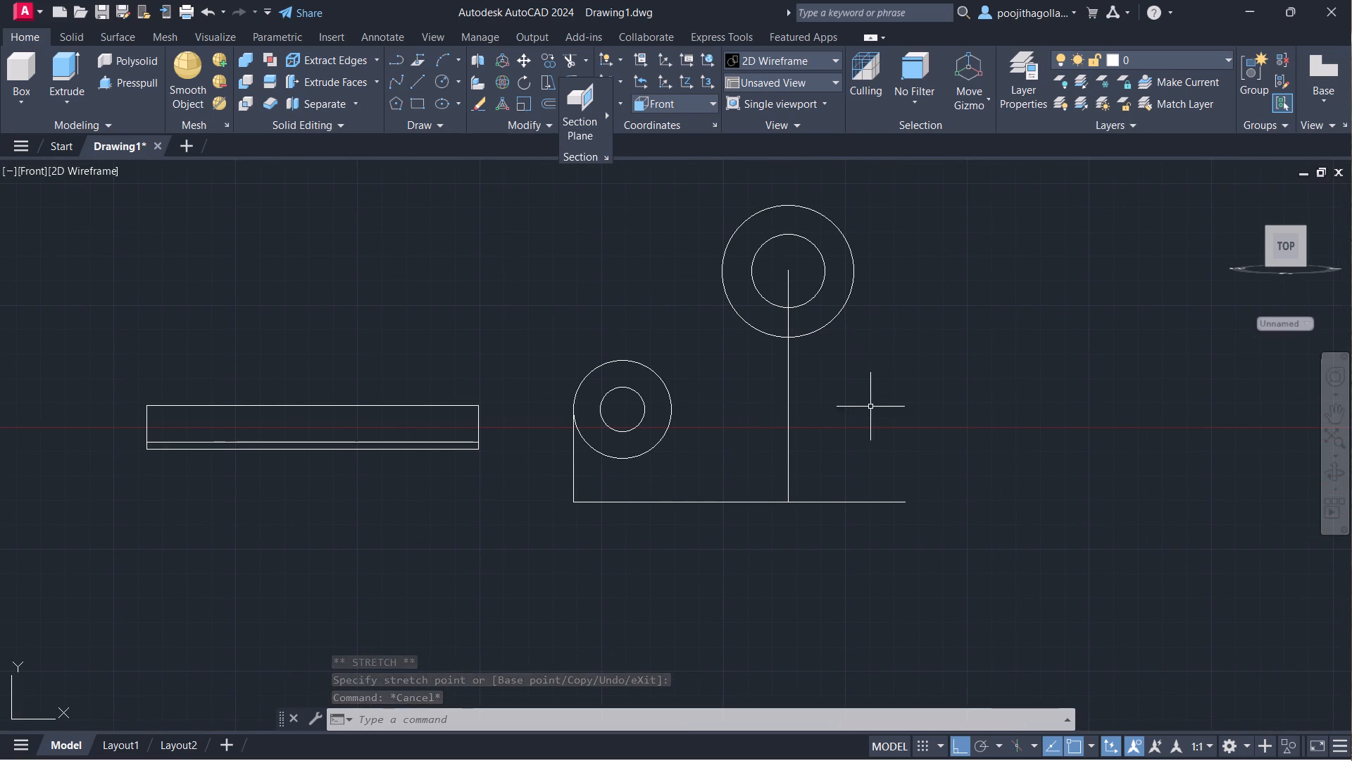
pyautogui.moveTo(870, 407); pyautogui.dragTo(892, 445, button='middle')
pyautogui.moveTo(892, 426); pyautogui.dragTo(892, 454, button='middle')
pyautogui.moveTo(889, 446); pyautogui.dragTo(889, 454, button='middle')
pyautogui.press('l')
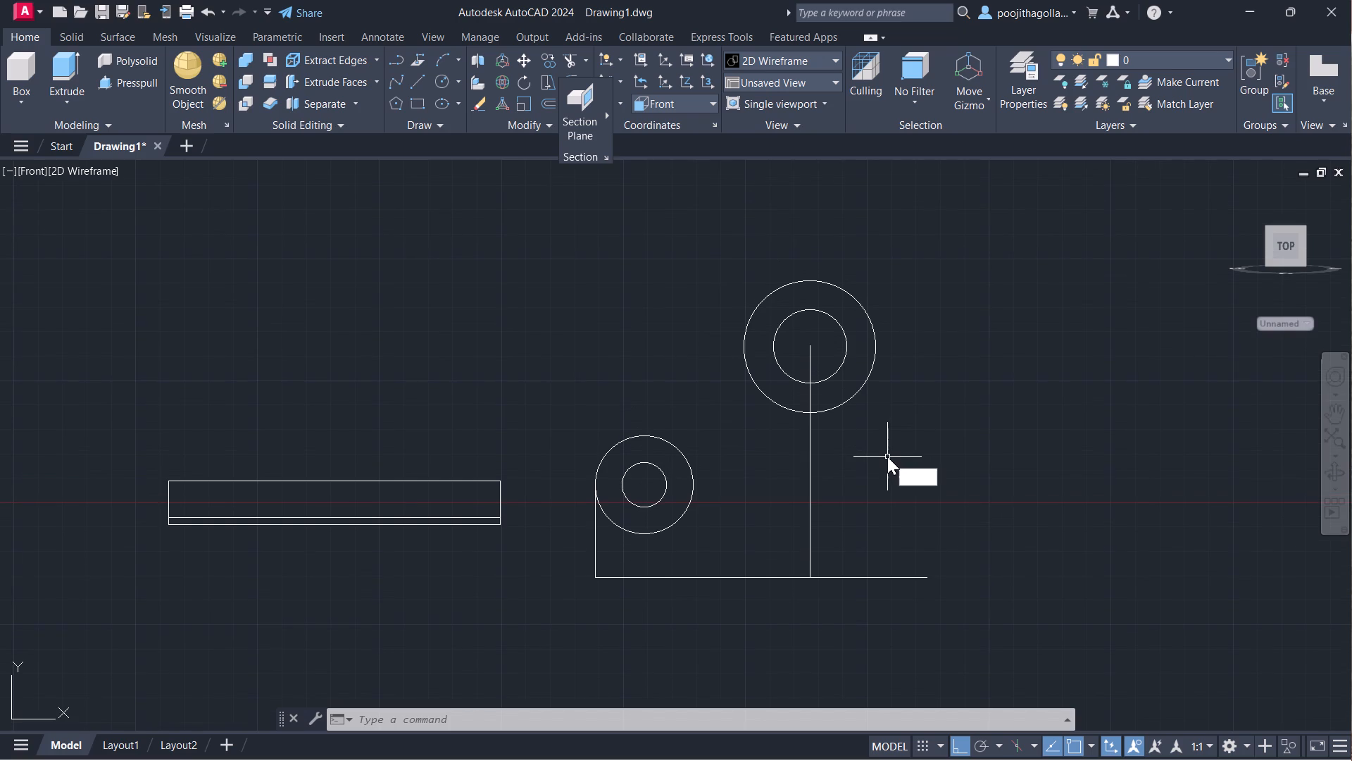
pyautogui.press('Return')
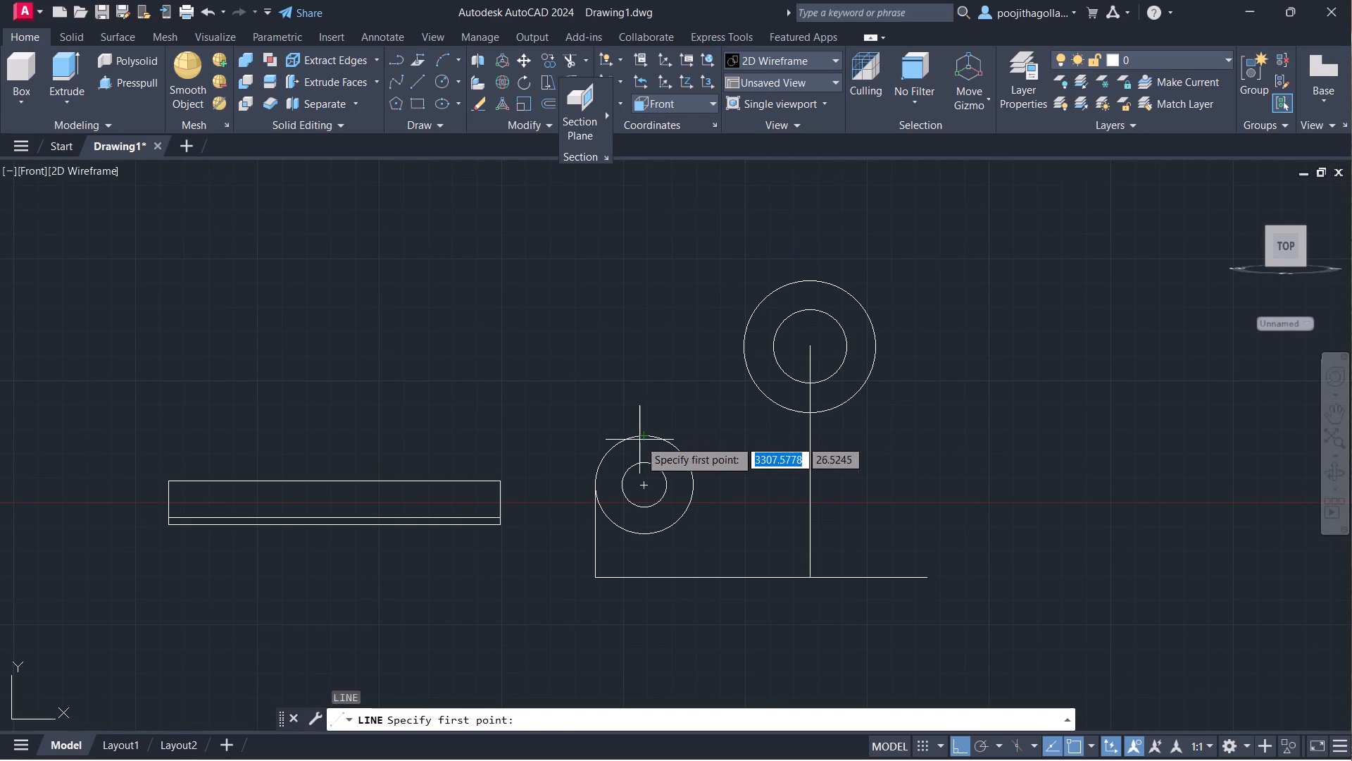
pyautogui.click(639, 440)
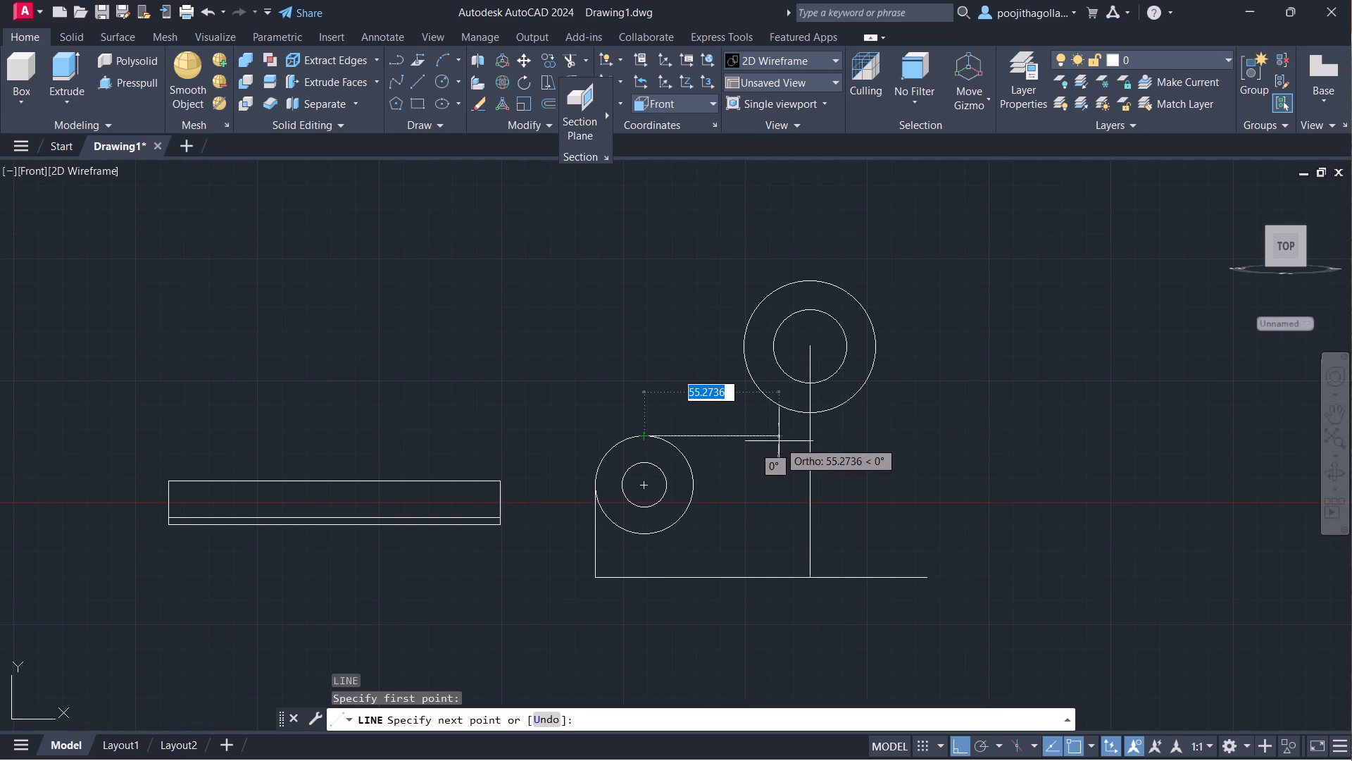
pyautogui.click(779, 441)
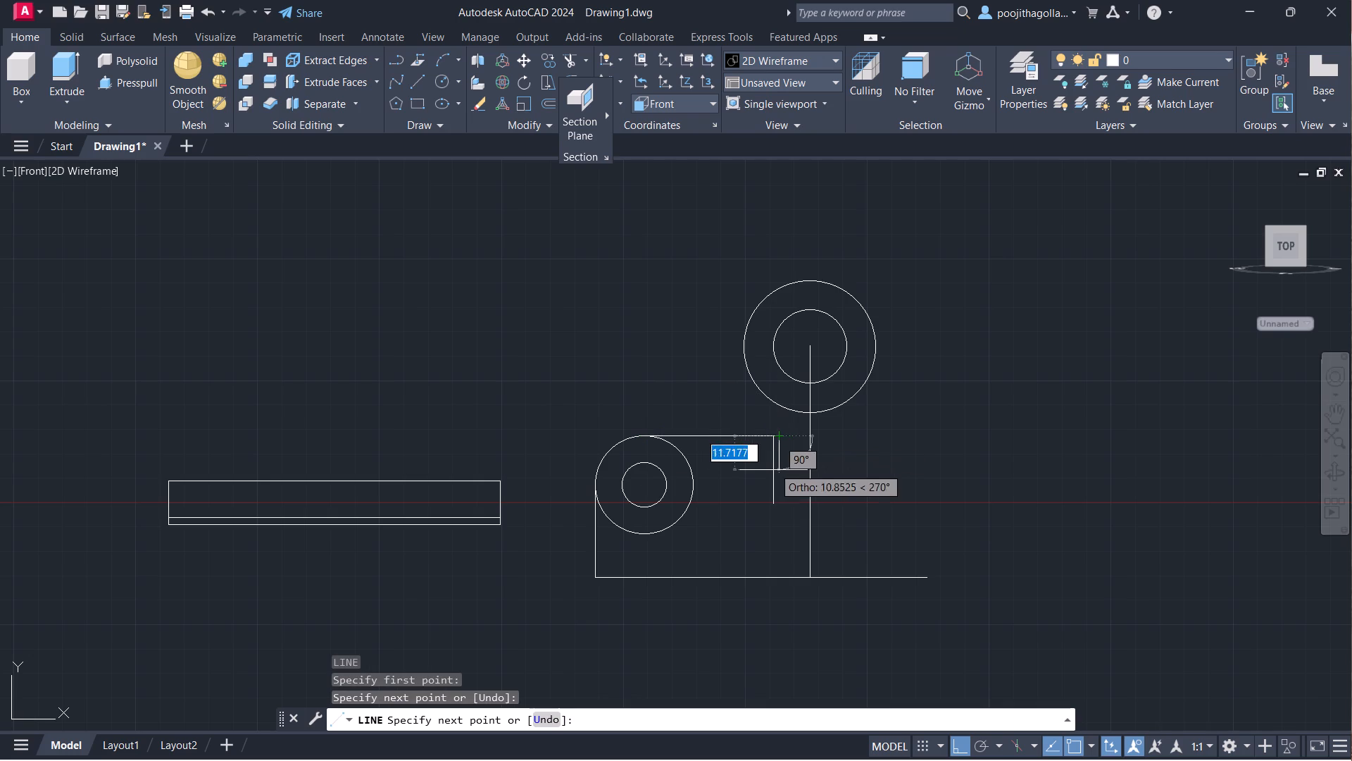
pyautogui.press('Escape')
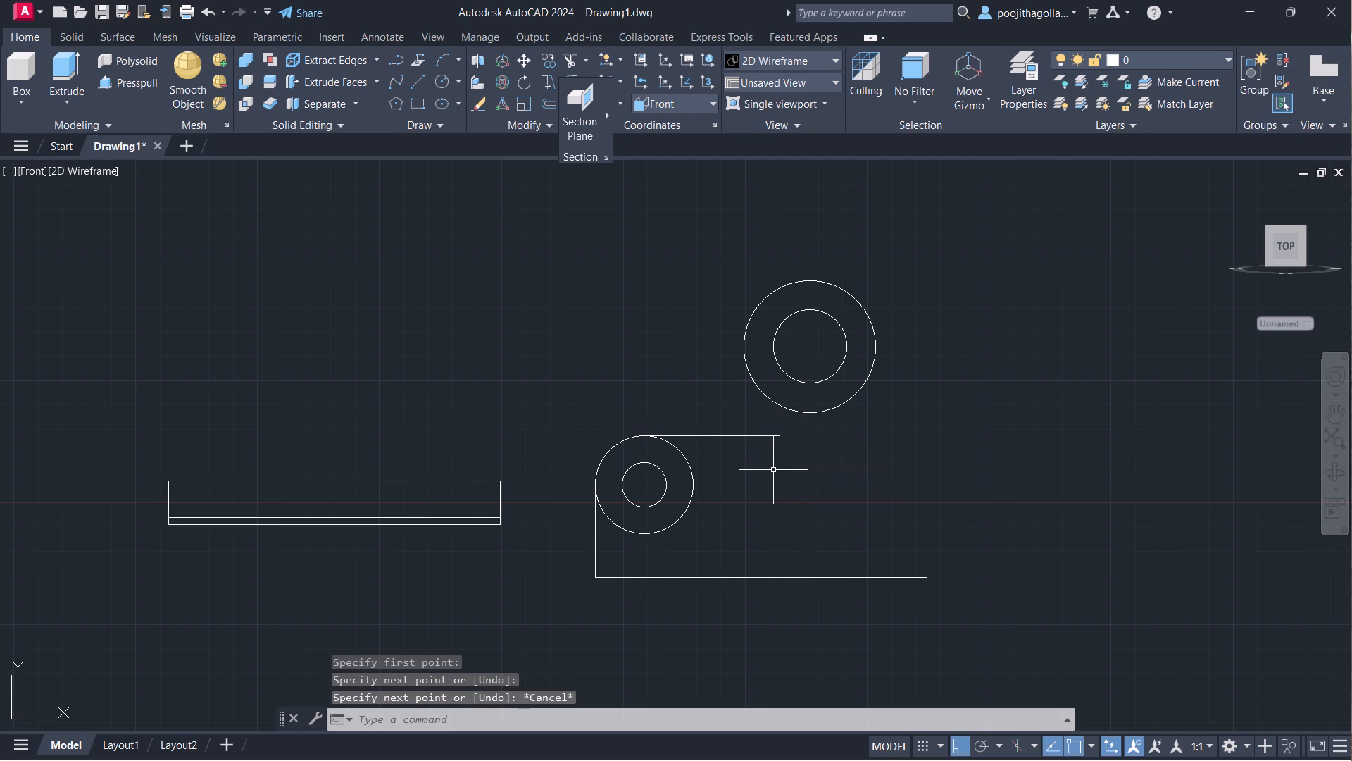
# Draw a vertical line downward from the left quadrant of the radius 27 circle, ending below the horizontal line it crosses.
pyautogui.press('l')
pyautogui.press('Return')
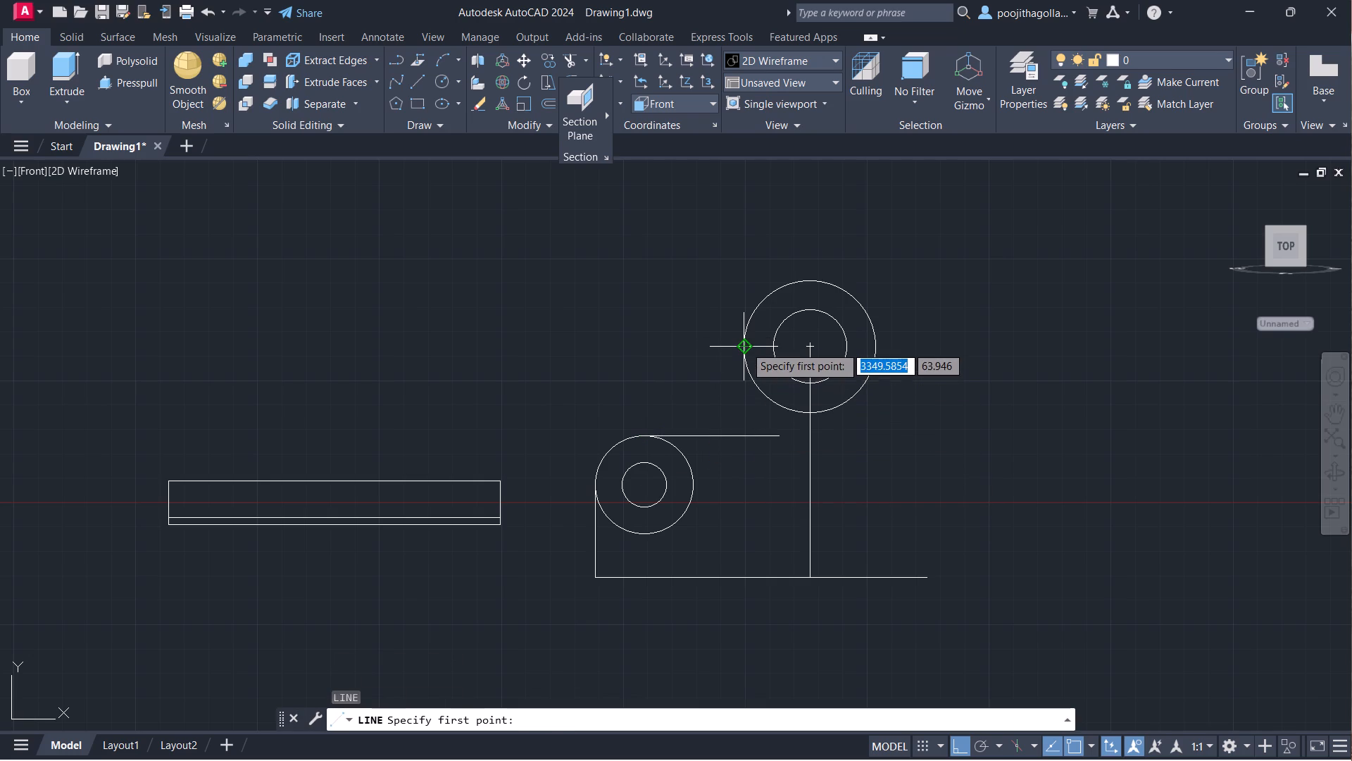
pyautogui.click(745, 346)
pyautogui.click(747, 483)
pyautogui.press('Escape')
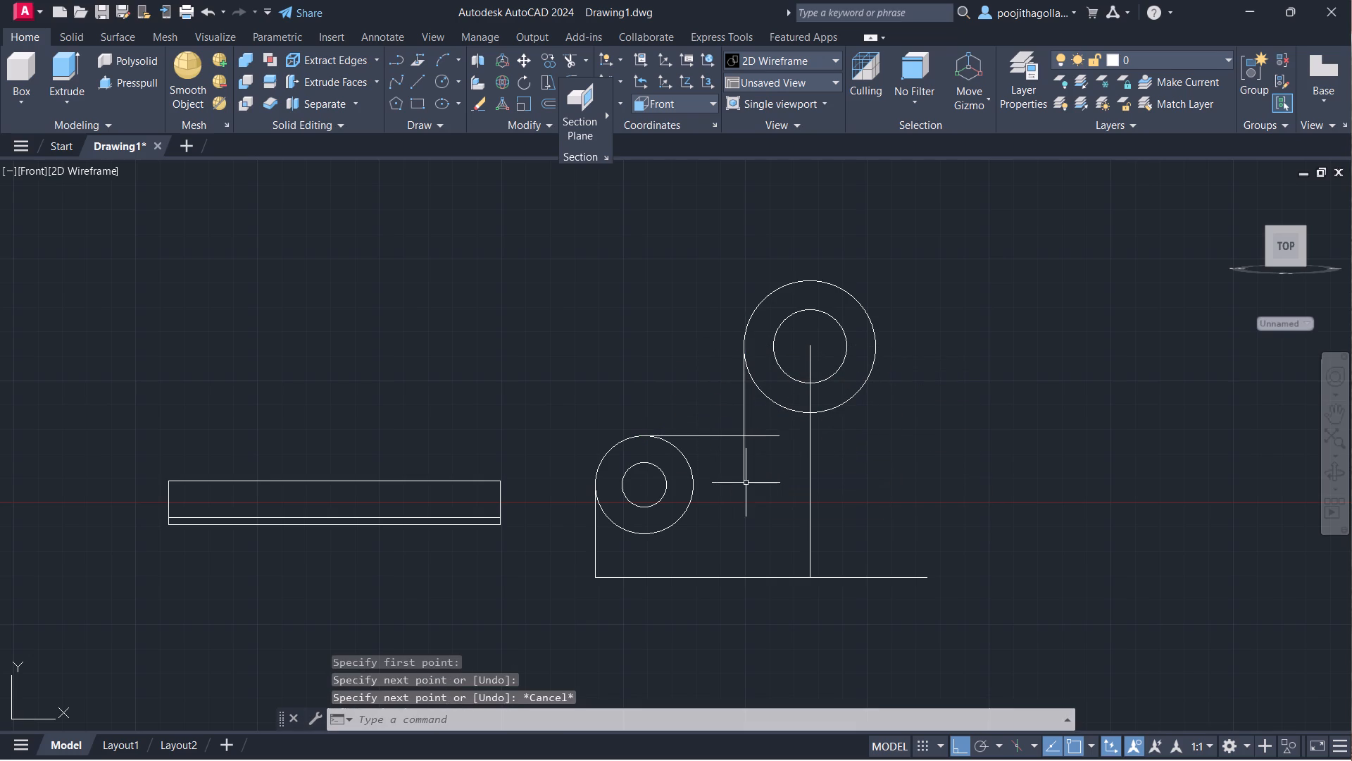
# Trim the overhanging ends of the new horizontal and vertical lines so that they meet in a corner.
pyautogui.write('tr')
pyautogui.press('Return')
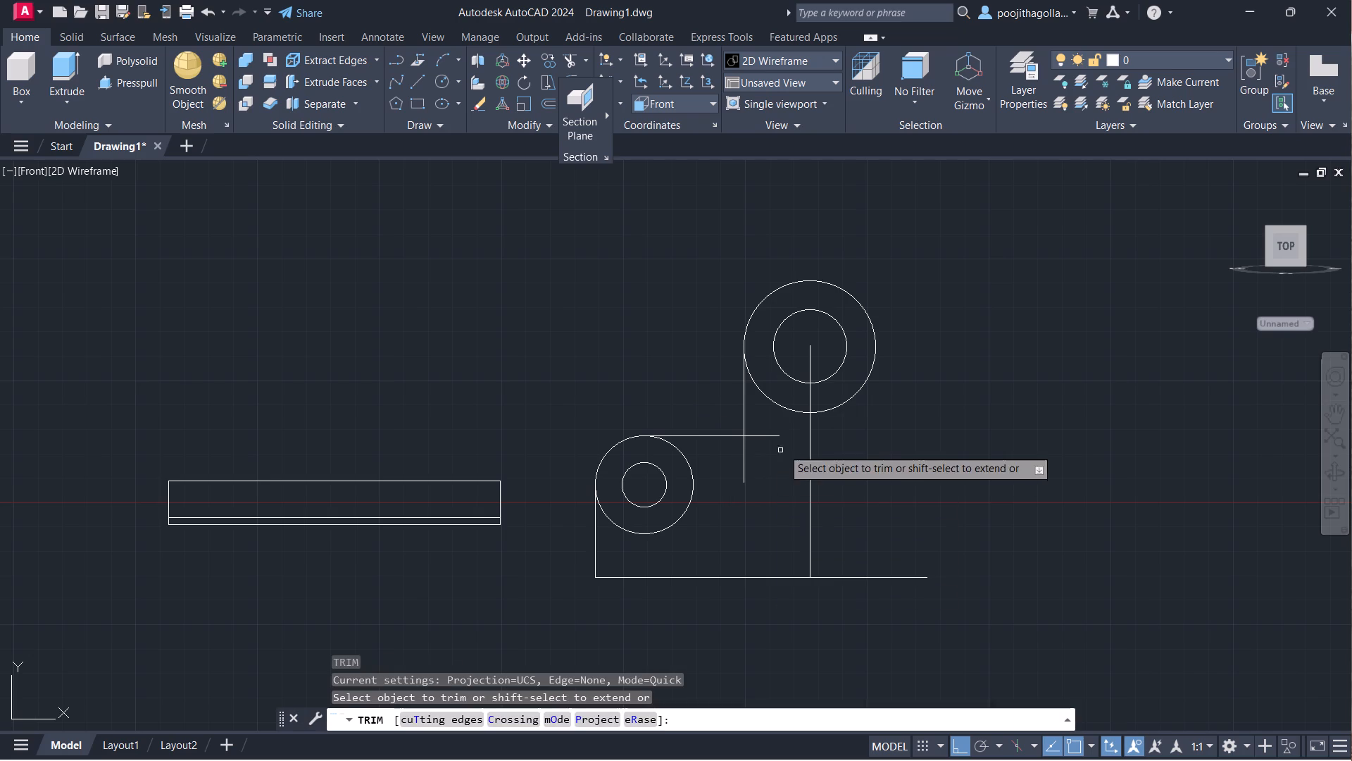
pyautogui.moveTo(766, 425); pyautogui.dragTo(741, 458)
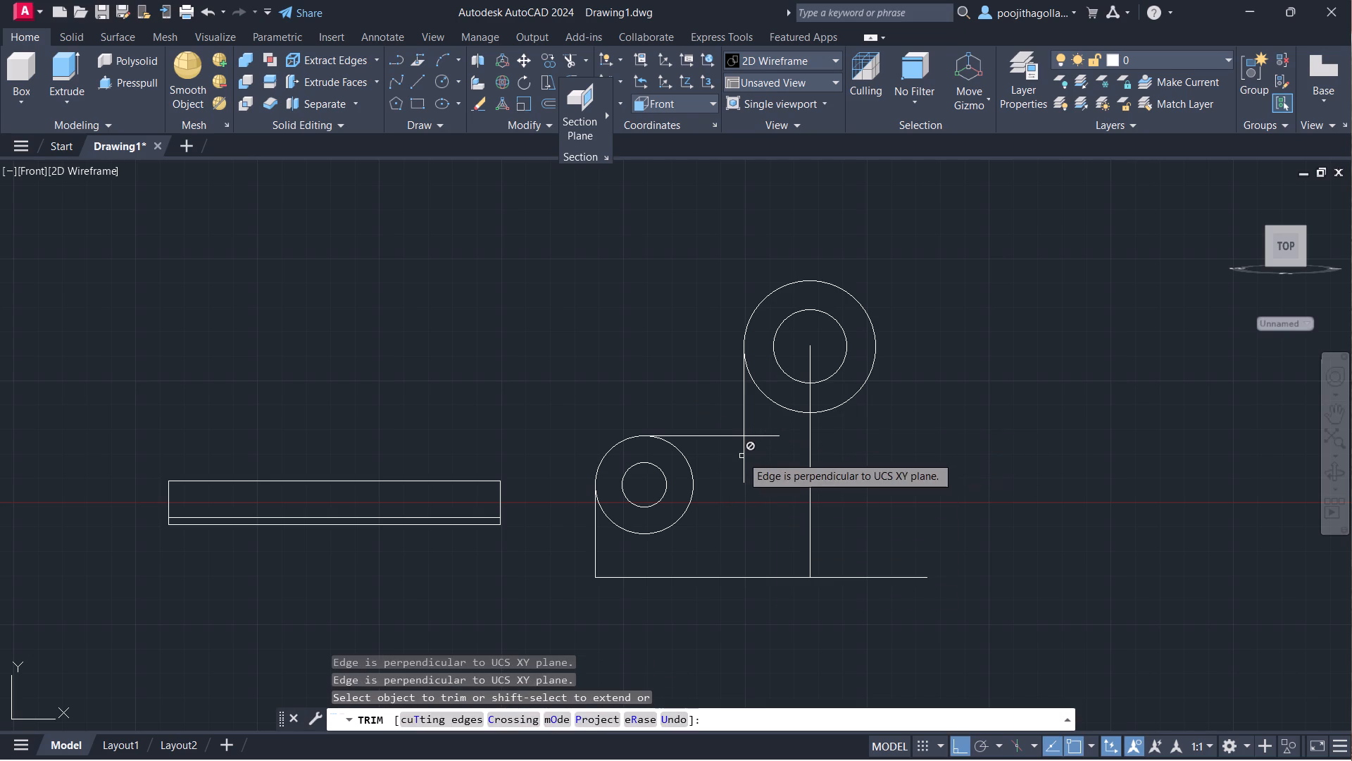
pyautogui.scroll(4, 741, 457)
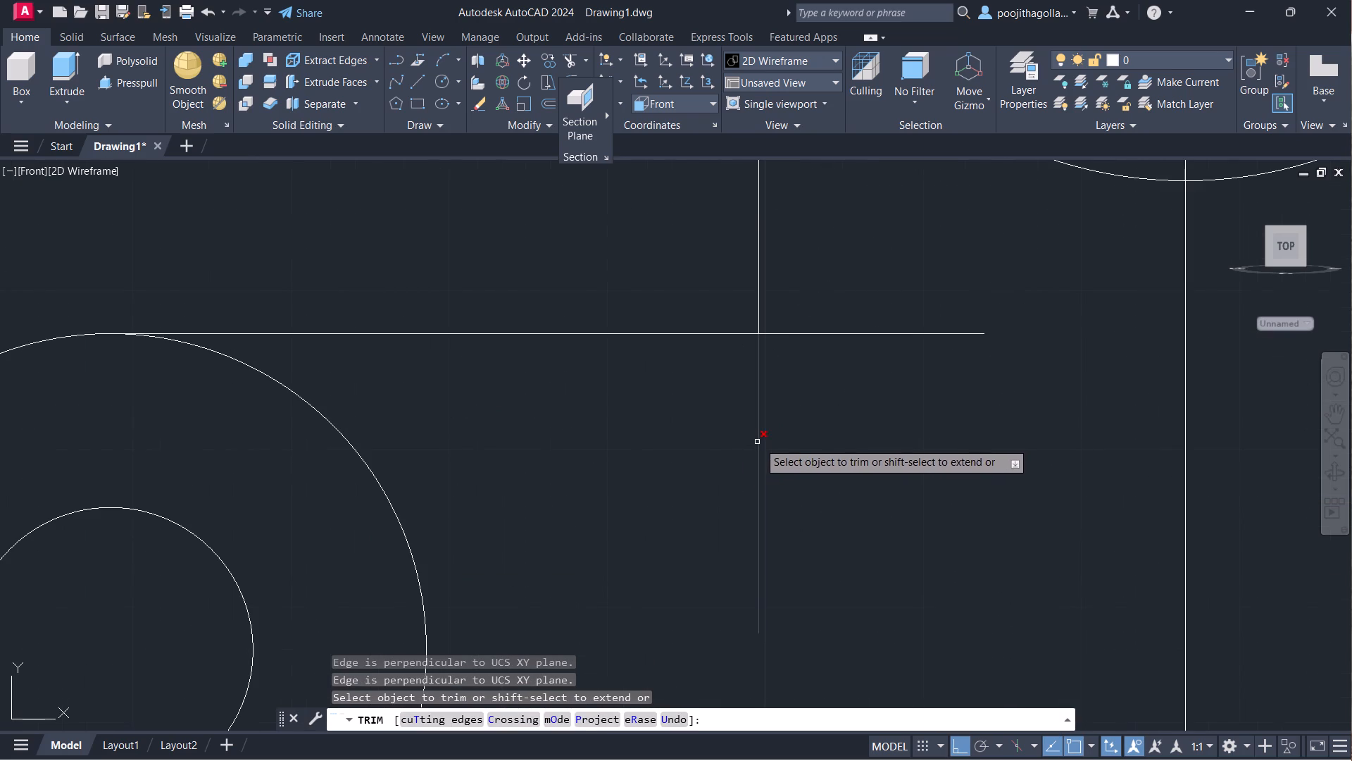
pyautogui.click(758, 442)
pyautogui.moveTo(846, 304); pyautogui.dragTo(825, 421)
pyautogui.scroll(-1, 825, 421)
pyautogui.press('Escape')
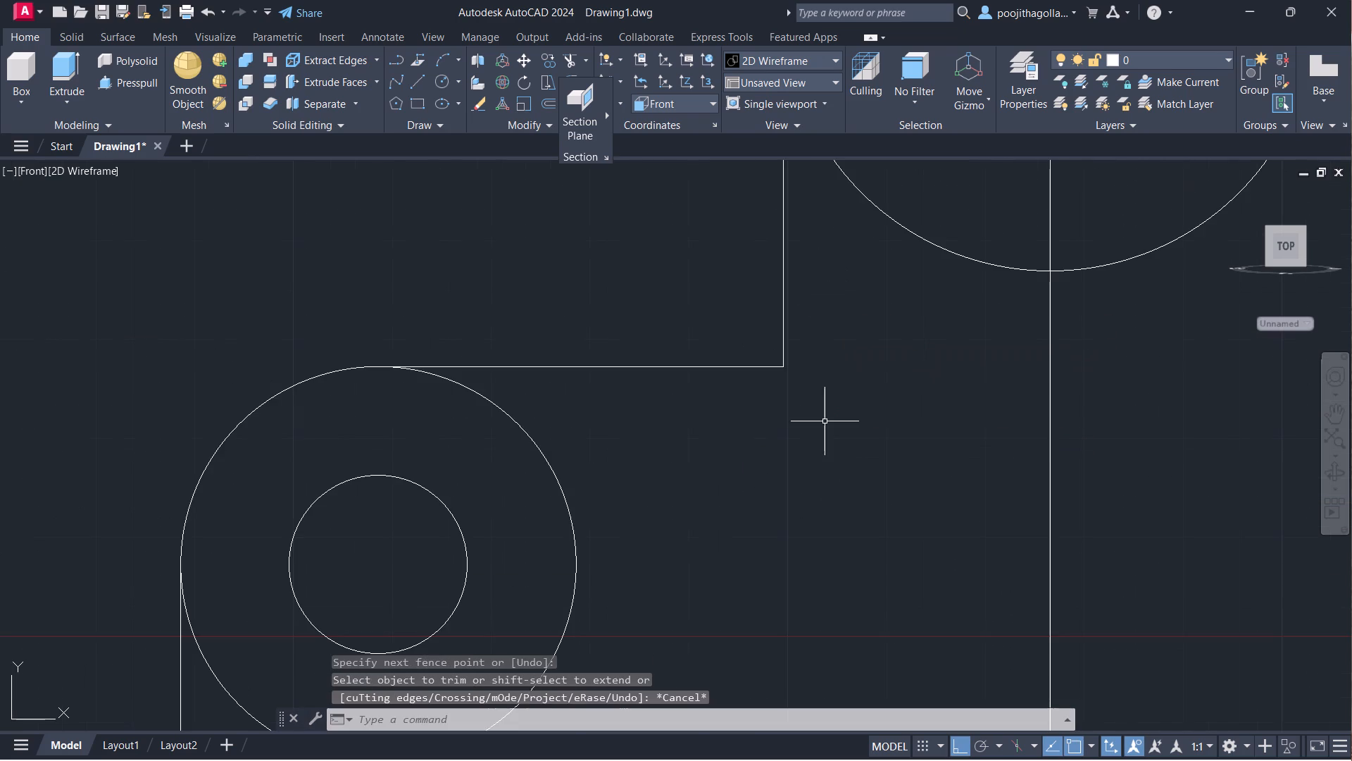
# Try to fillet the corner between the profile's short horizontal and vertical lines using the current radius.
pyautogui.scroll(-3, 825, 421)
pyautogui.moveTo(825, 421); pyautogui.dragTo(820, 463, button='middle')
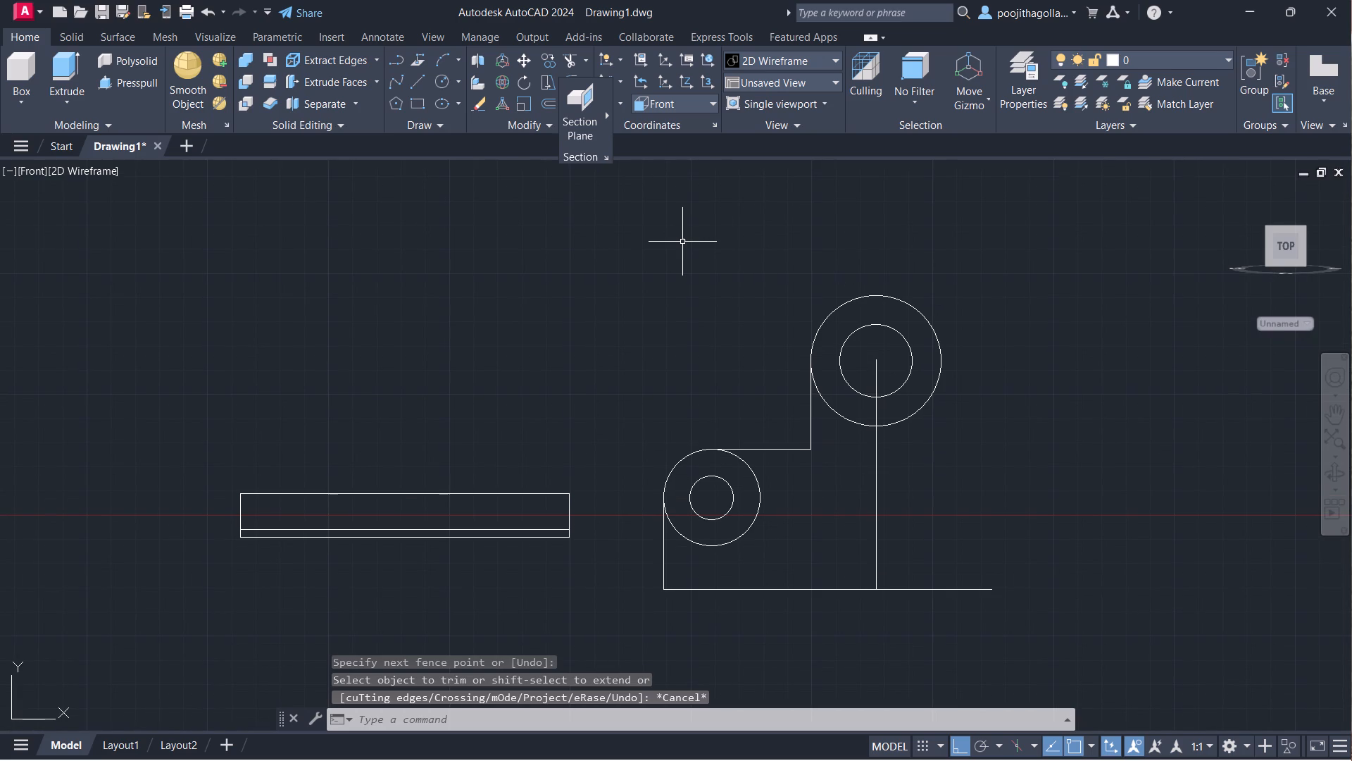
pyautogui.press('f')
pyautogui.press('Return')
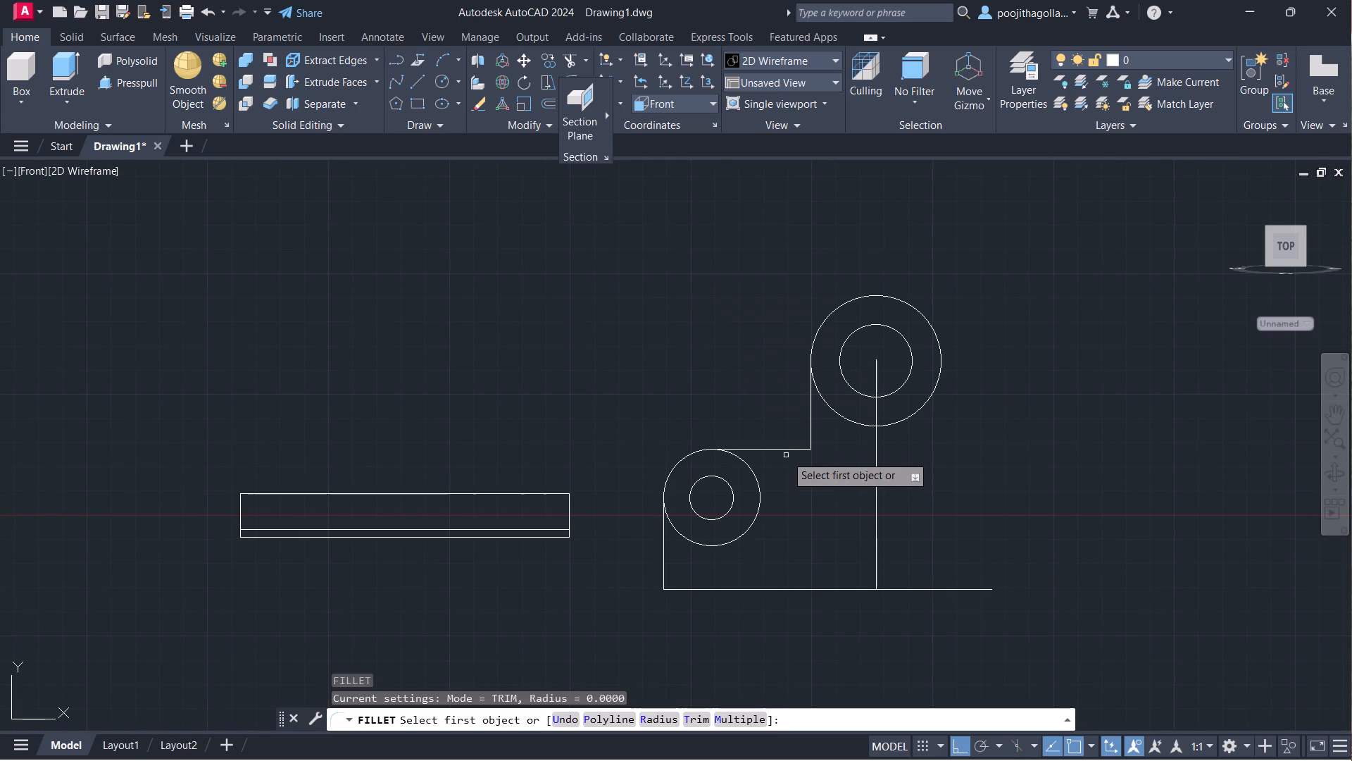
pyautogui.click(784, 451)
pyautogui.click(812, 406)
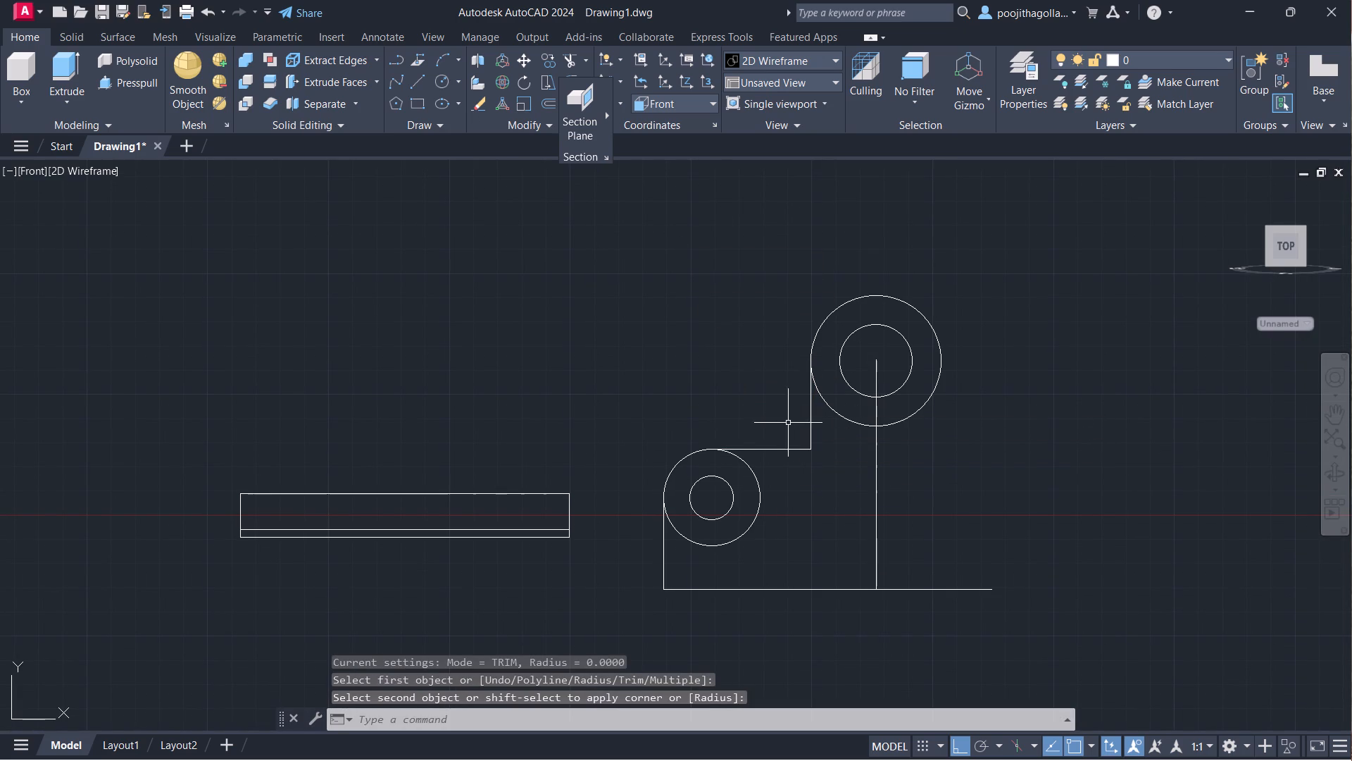
# Fillet the corner between the profile's short horizontal and vertical lines with a radius of 20.
pyautogui.press('f')
pyautogui.press('Return')
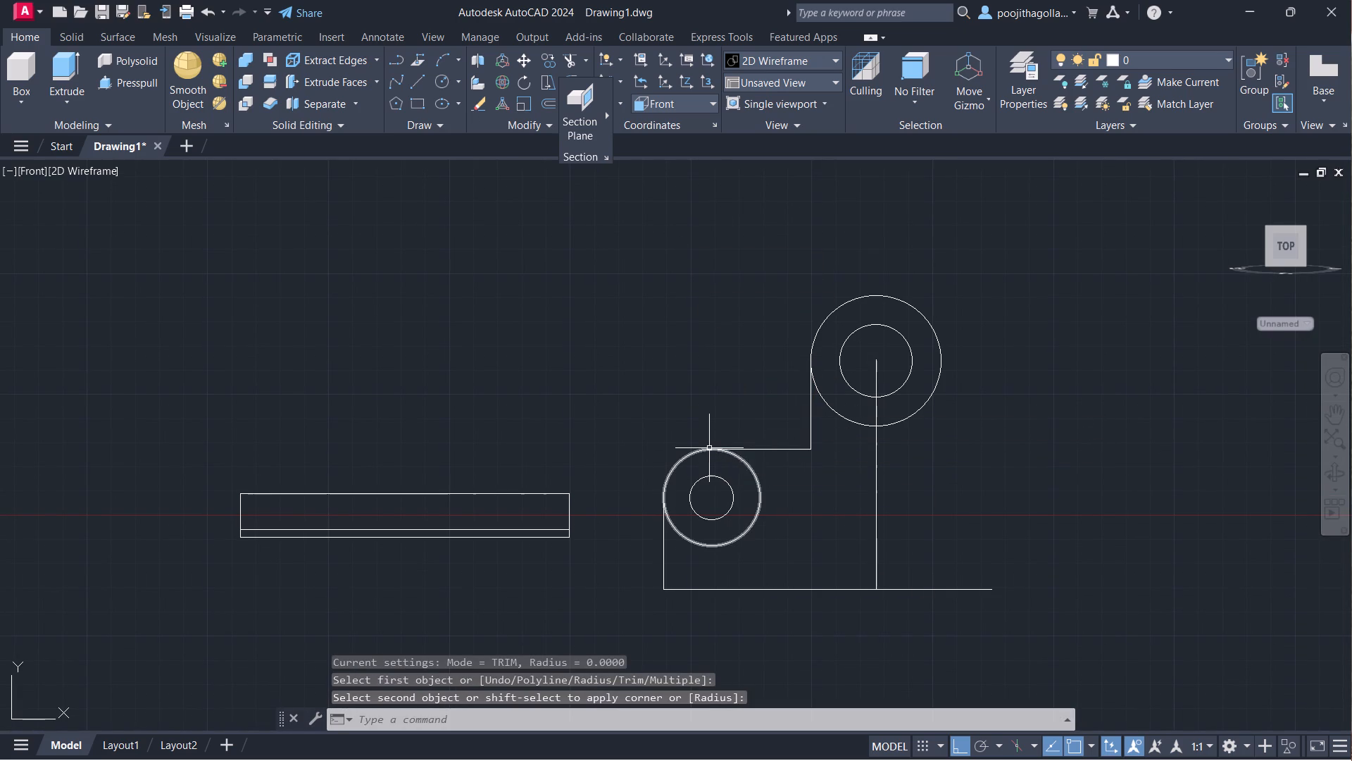
pyautogui.press('r')
pyautogui.press('Return')
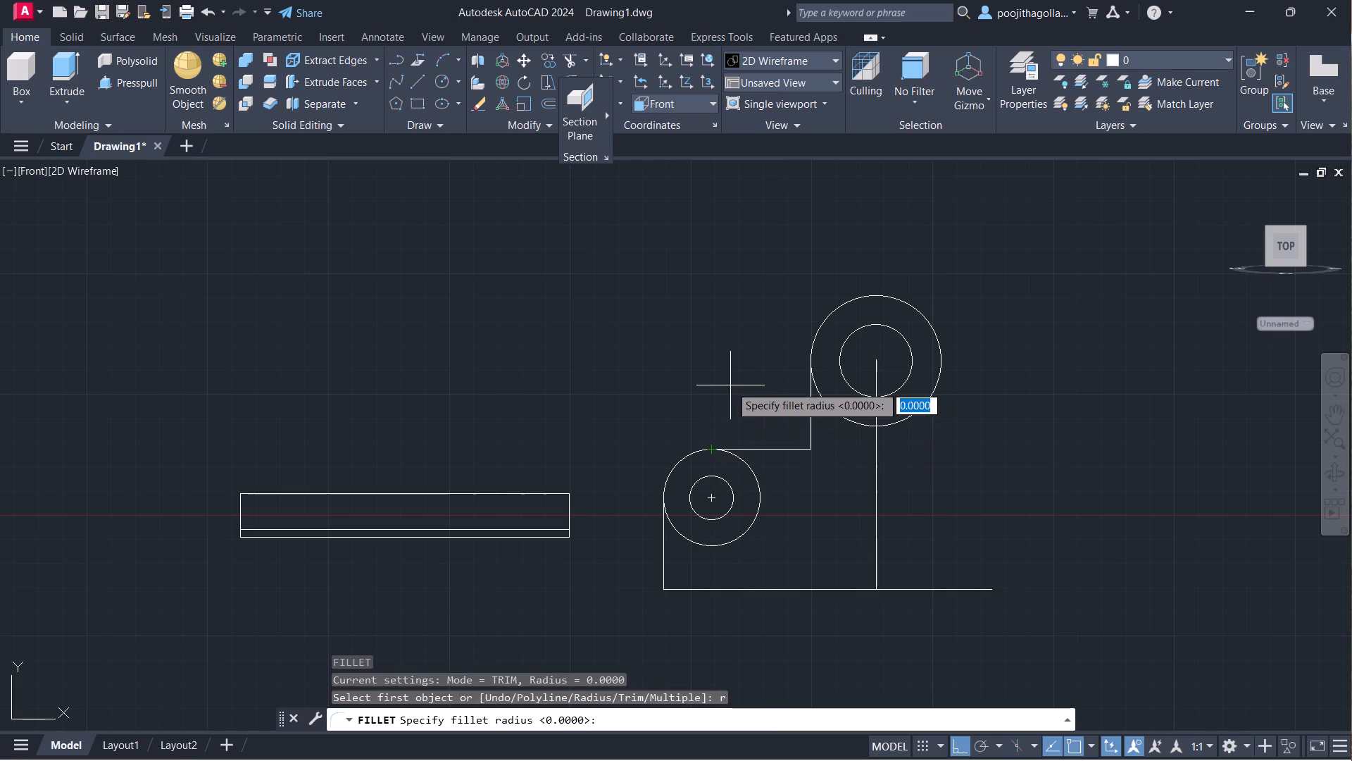
pyautogui.write('20')
pyautogui.press('Return')
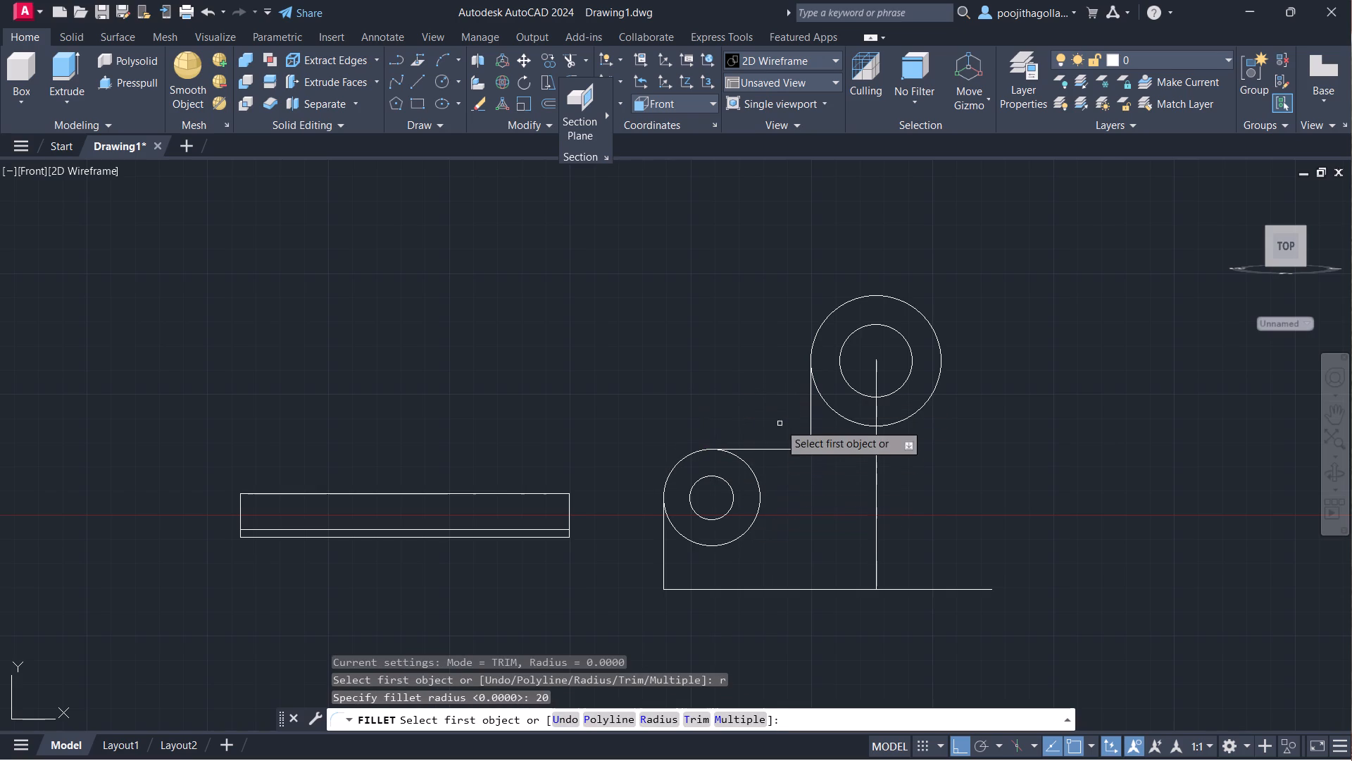
pyautogui.click(781, 451)
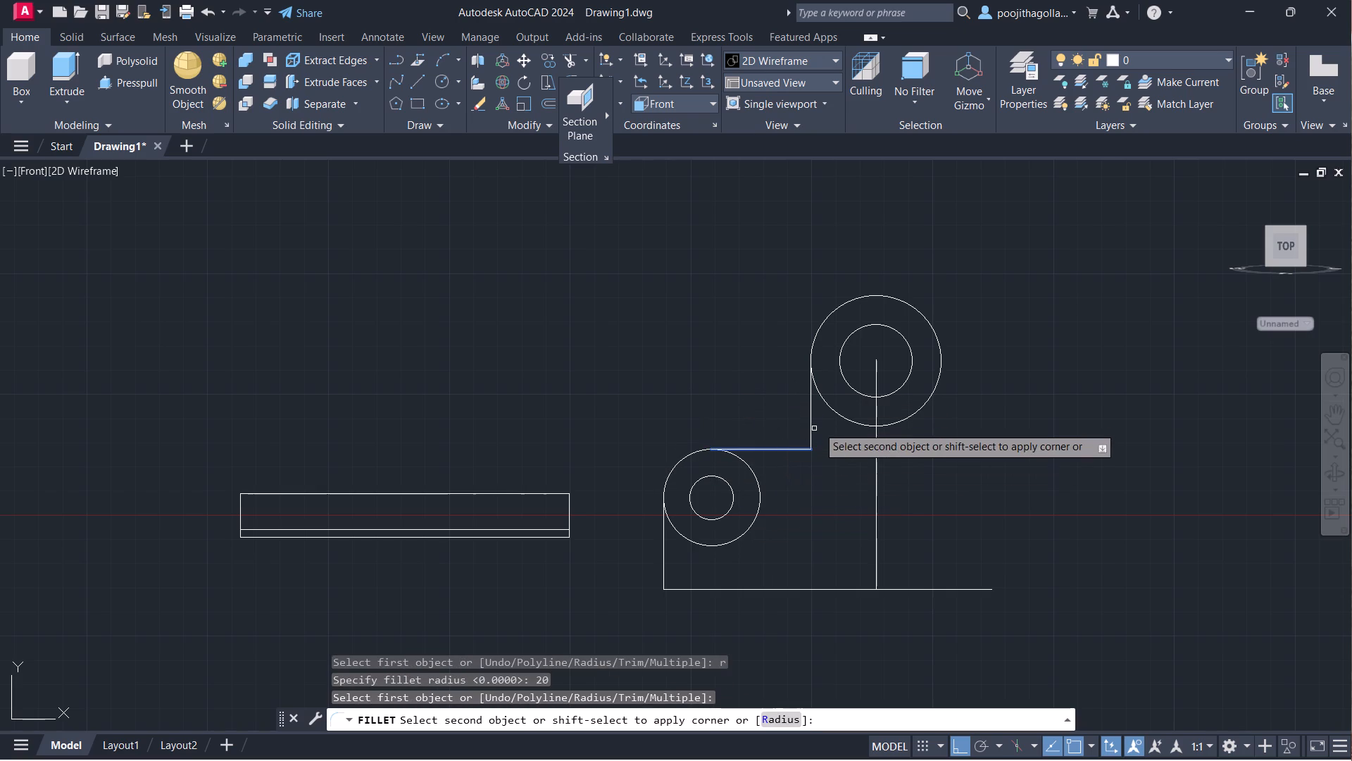
pyautogui.click(810, 426)
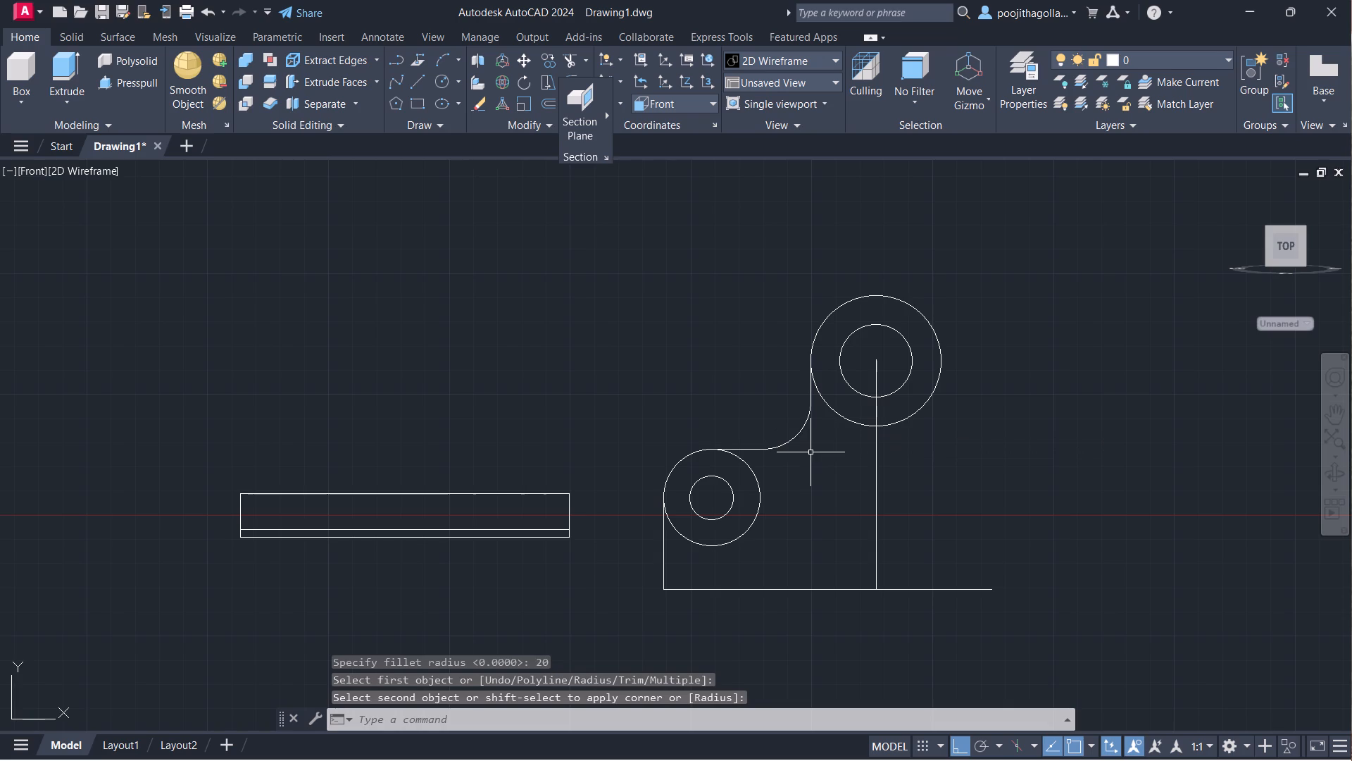
pyautogui.press('Escape')
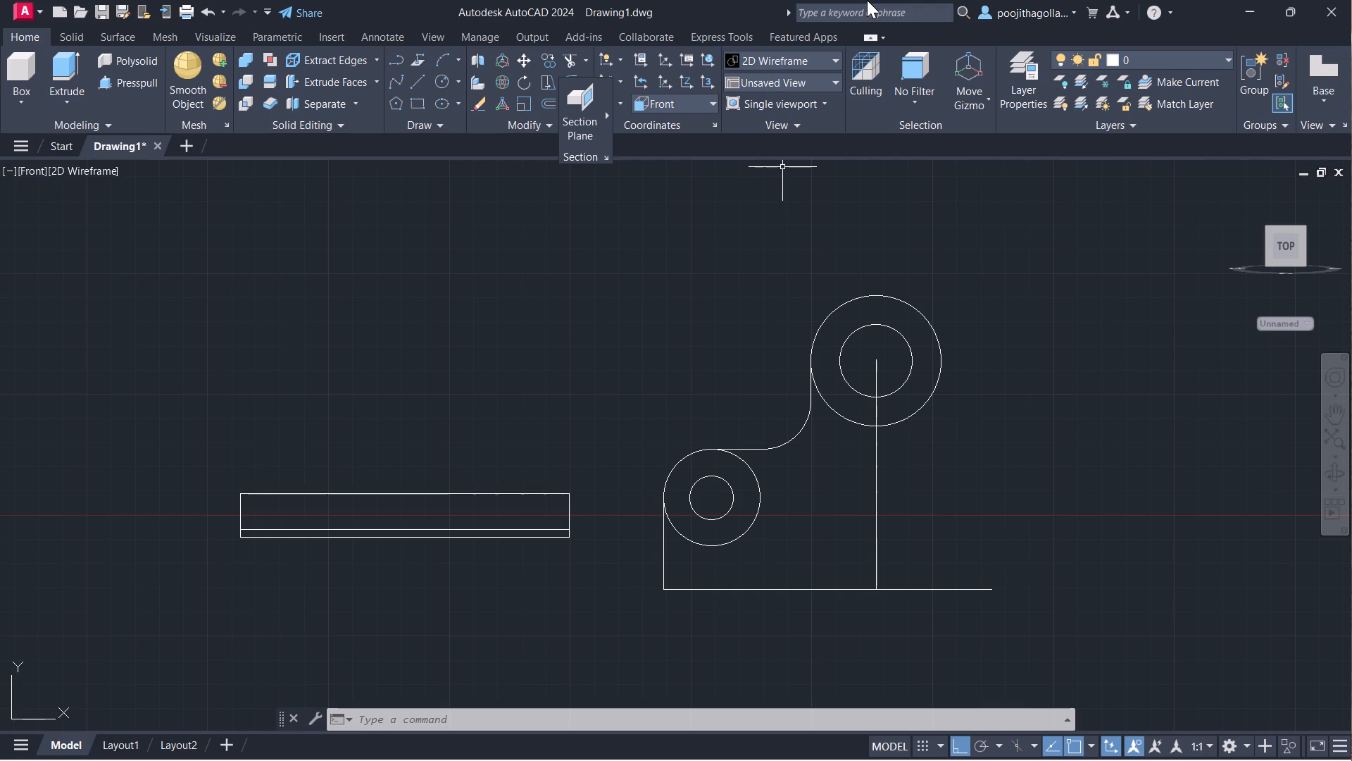
# Draw a sloping line from the right end of the base line to the right side of the radius 27 circle, tangent to it.
pyautogui.moveTo(867, 0); pyautogui.dragTo(837, 51, button='middle')
pyautogui.moveTo(878, 25); pyautogui.dragTo(855, 63, button='middle')
pyautogui.press('l')
pyautogui.press('Return')
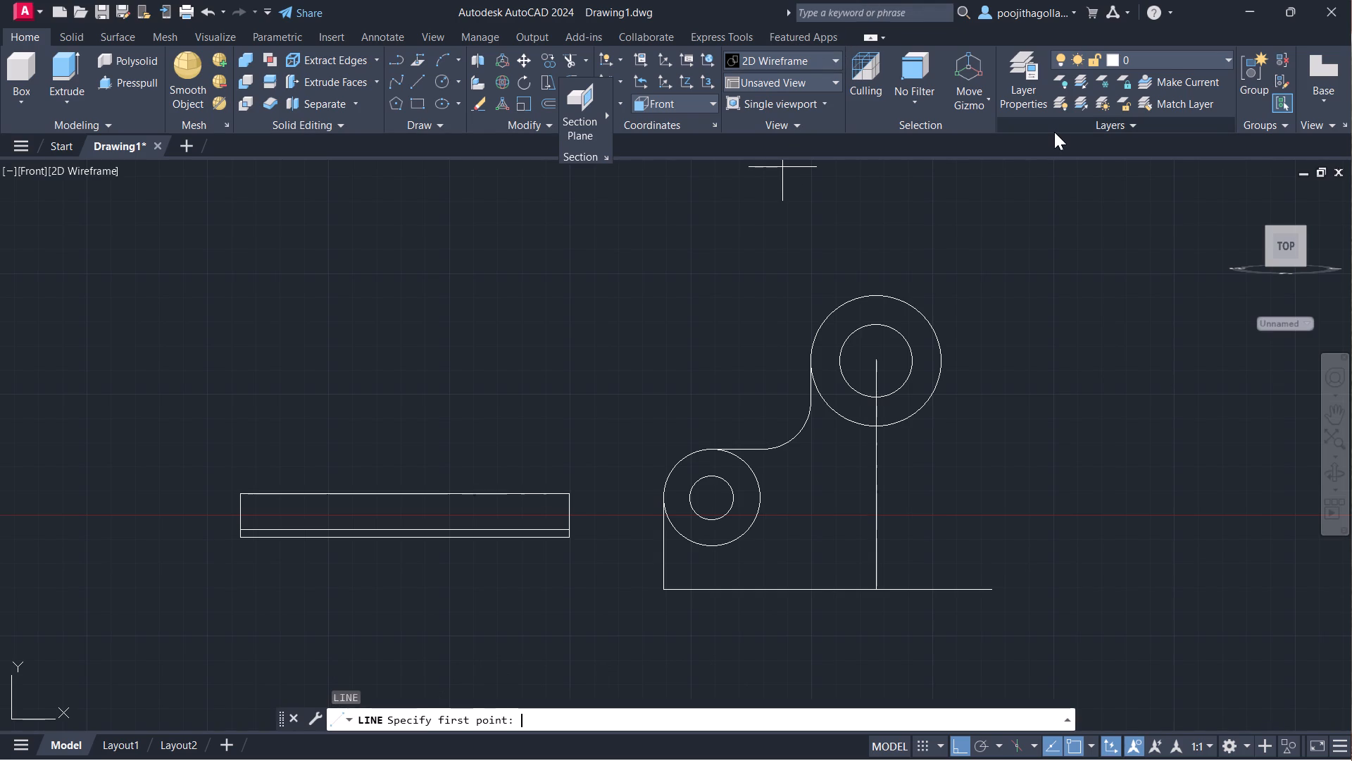
pyautogui.click(993, 585)
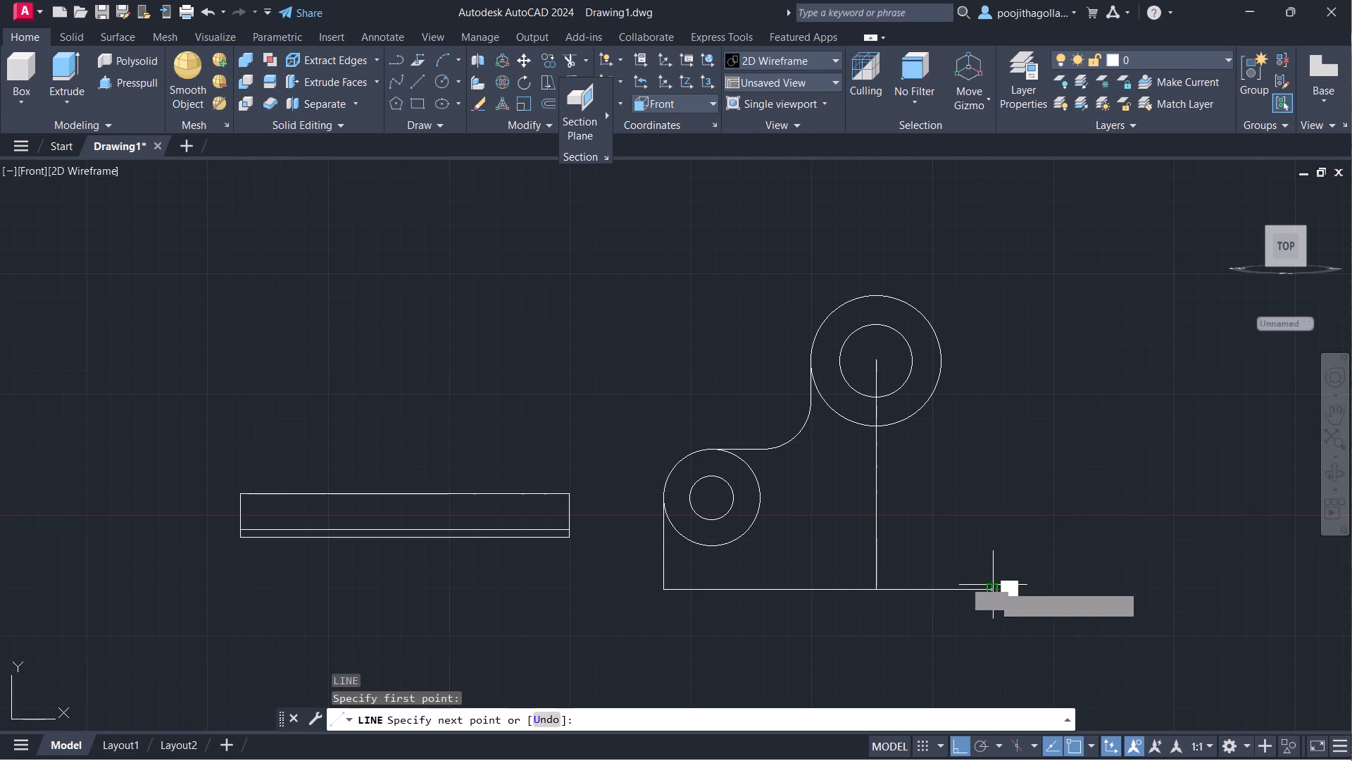
pyautogui.click(940, 346)
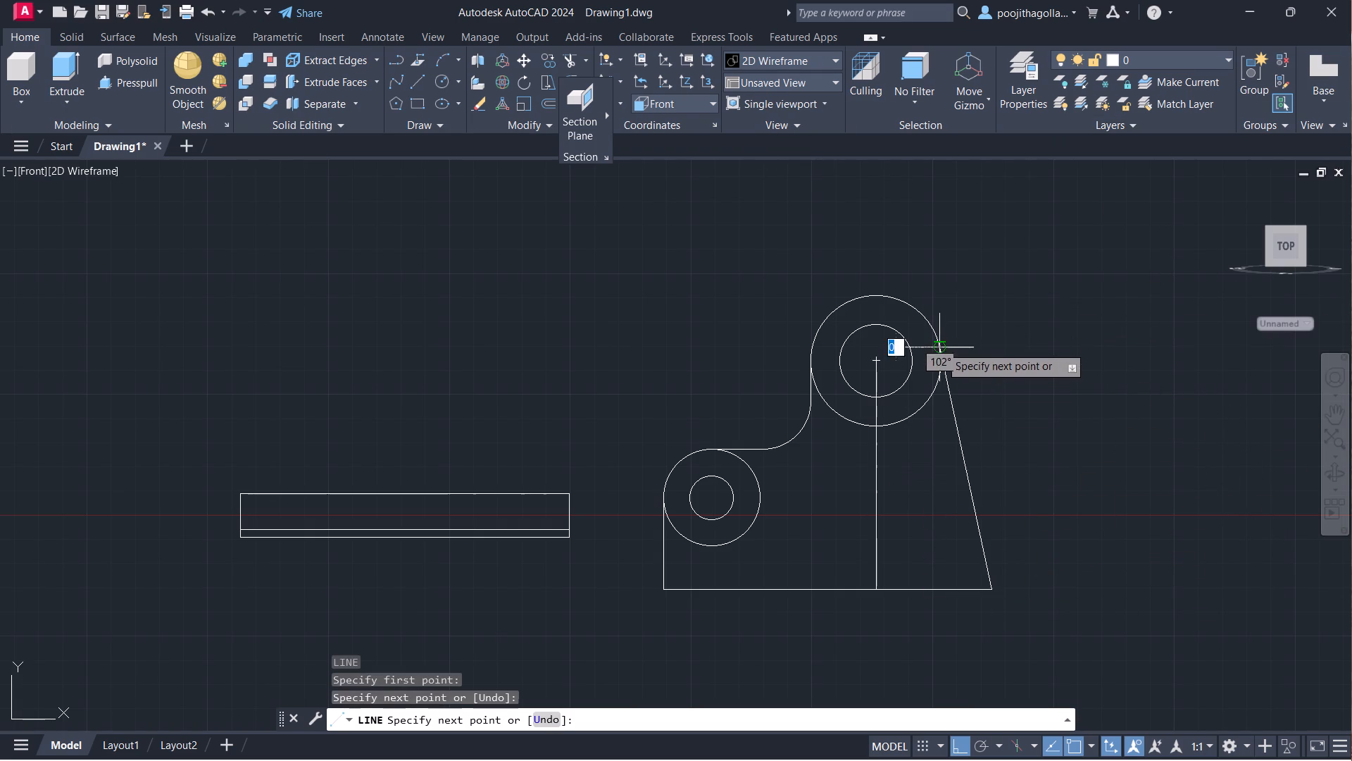
pyautogui.press('Escape')
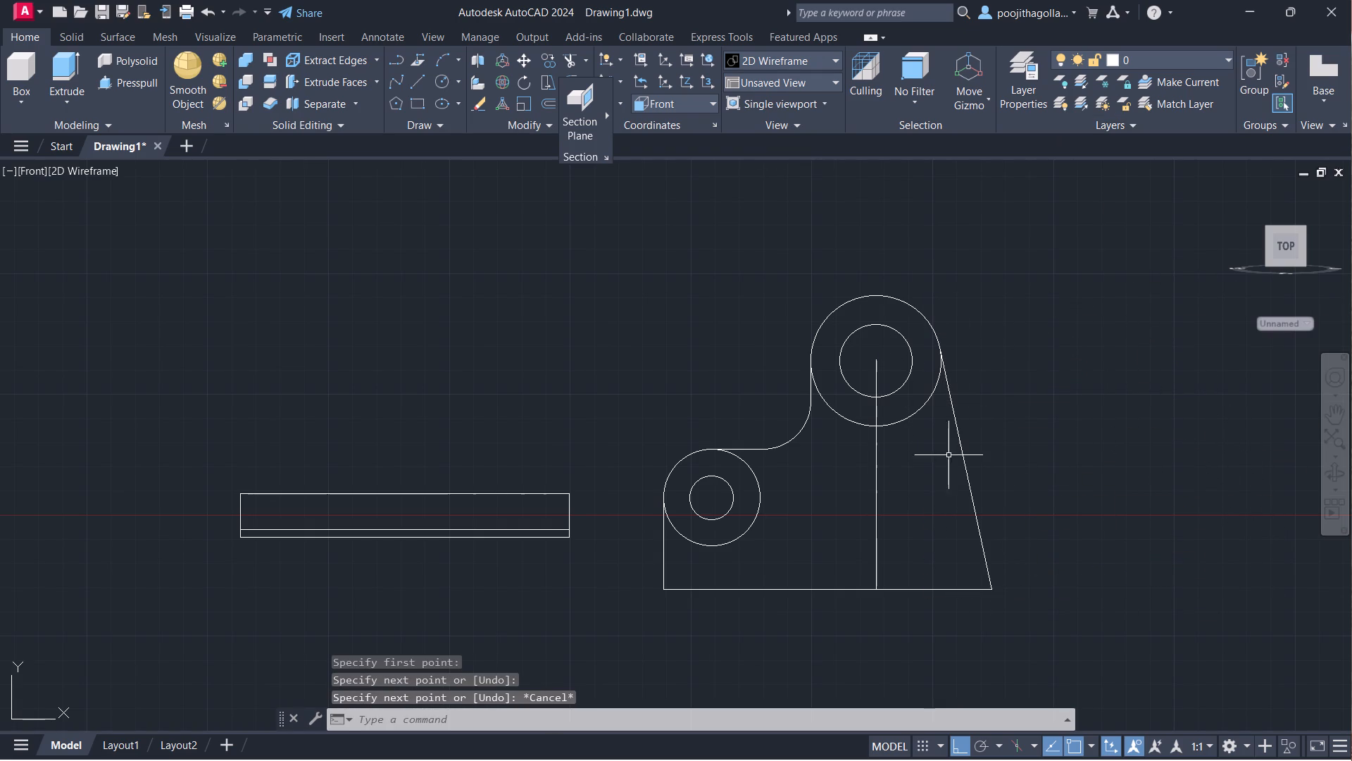
# Delete the vertical construction line running from the base line to the centre of the radius 27 circle.
pyautogui.click(928, 481)
pyautogui.click(838, 510)
pyautogui.press('Delete')
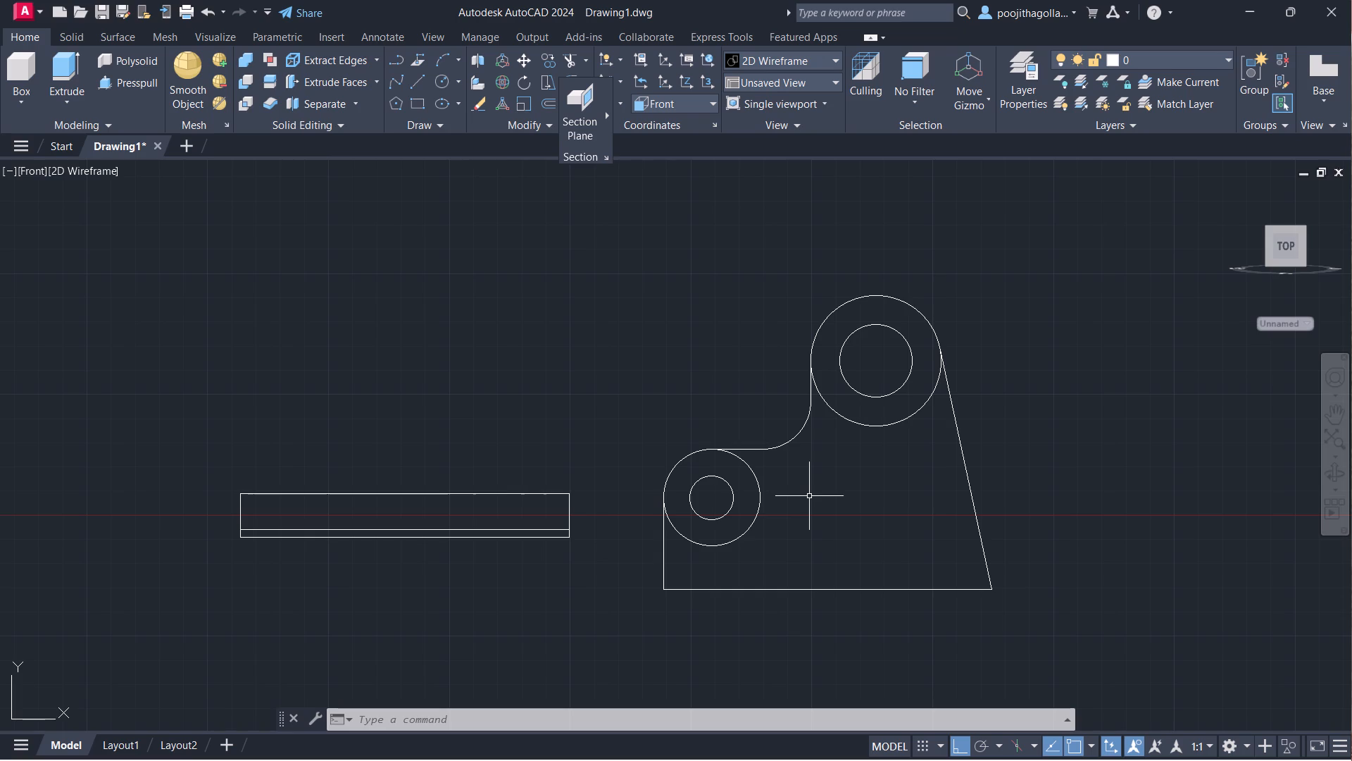
# Select the entire front profile, including its circles, and join the connected segments.
pyautogui.click(1088, 254)
pyautogui.click(623, 632)
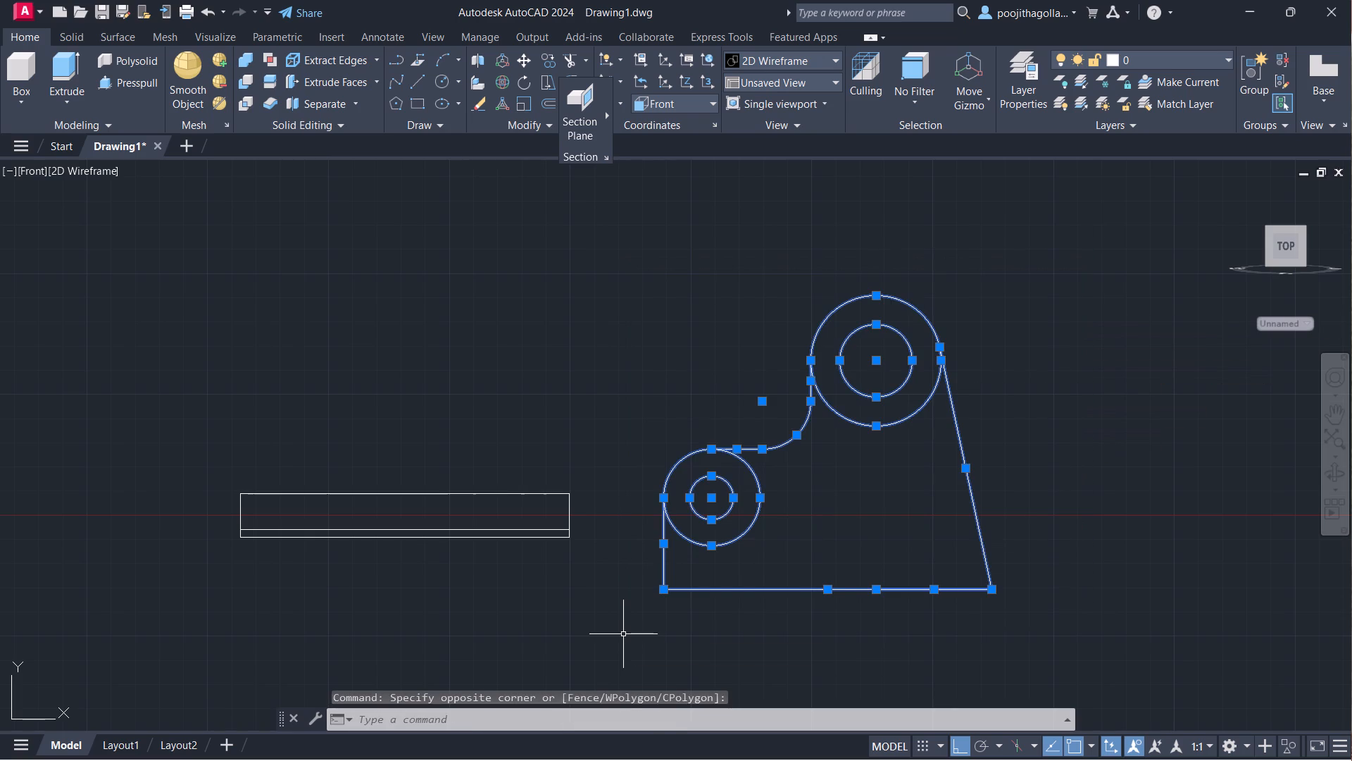
pyautogui.press('j')
pyautogui.press('Return')
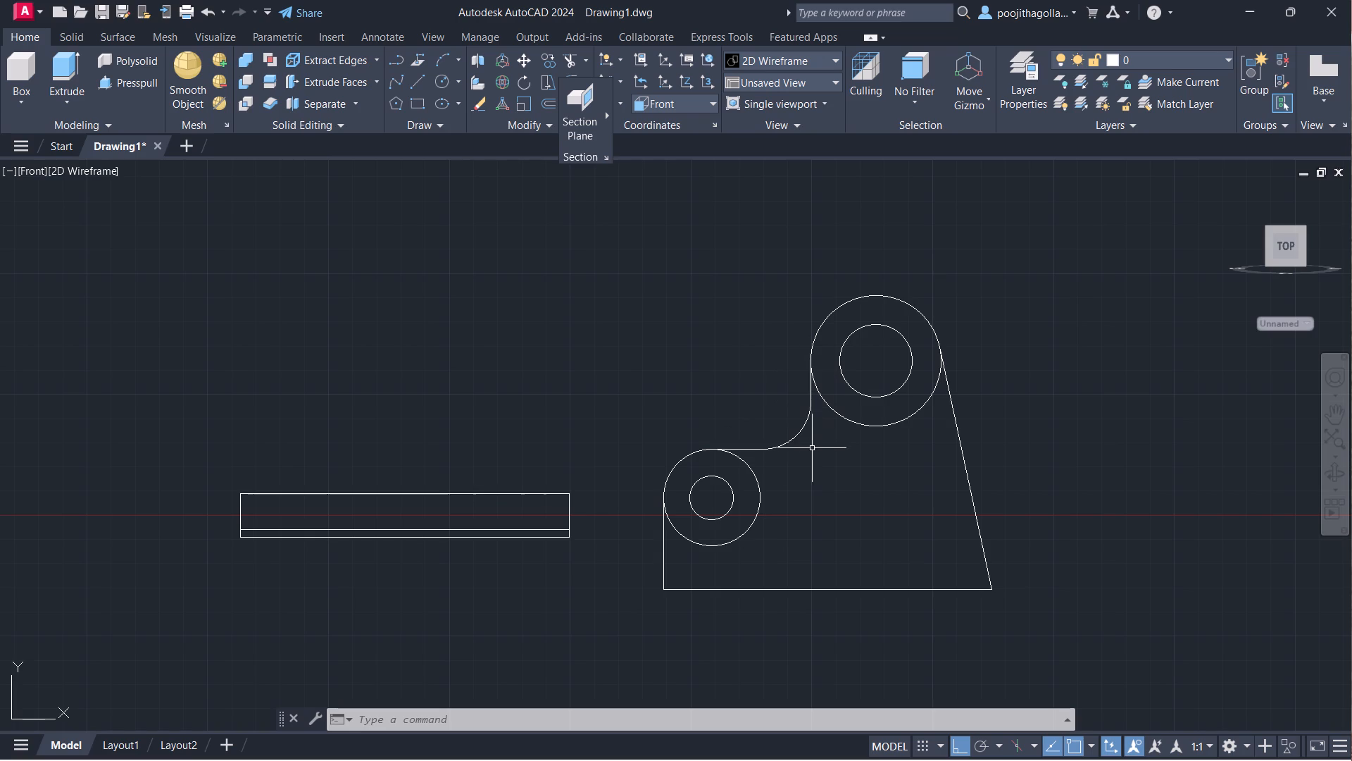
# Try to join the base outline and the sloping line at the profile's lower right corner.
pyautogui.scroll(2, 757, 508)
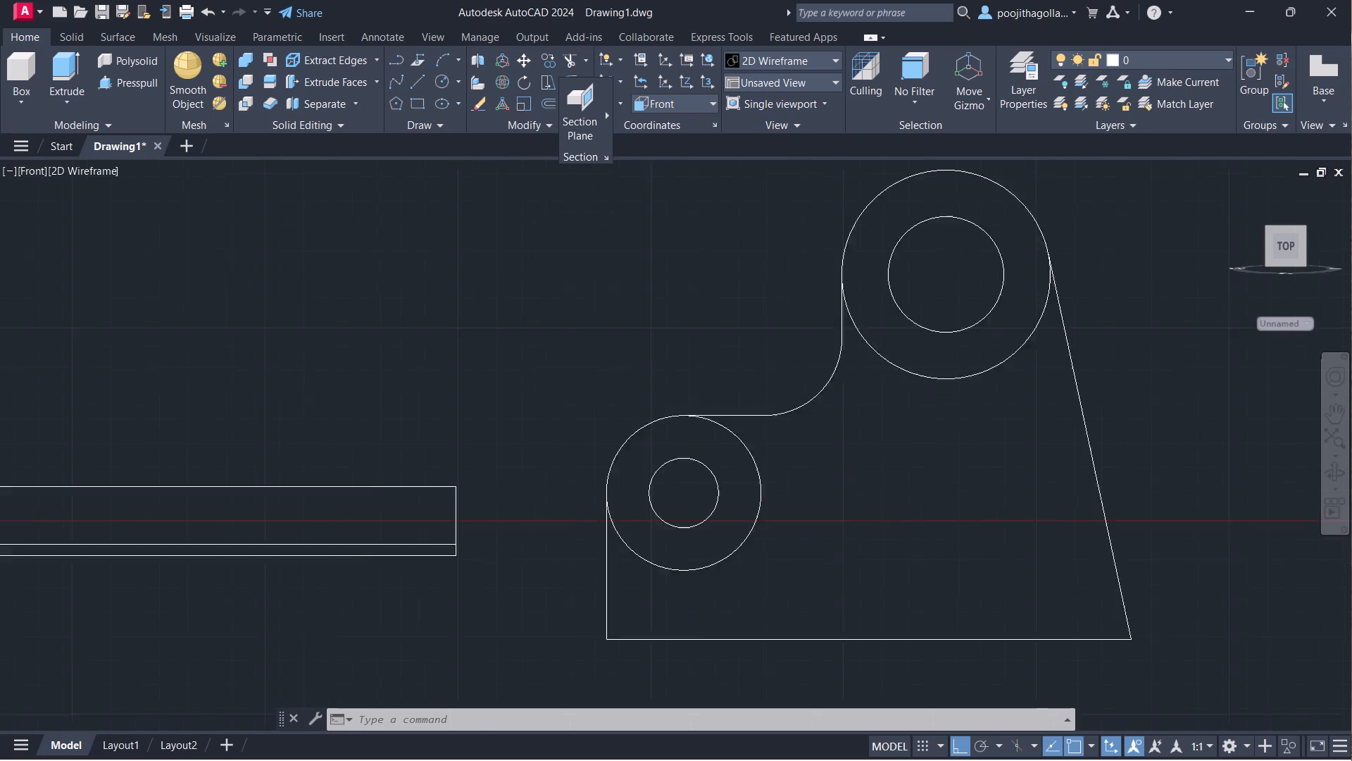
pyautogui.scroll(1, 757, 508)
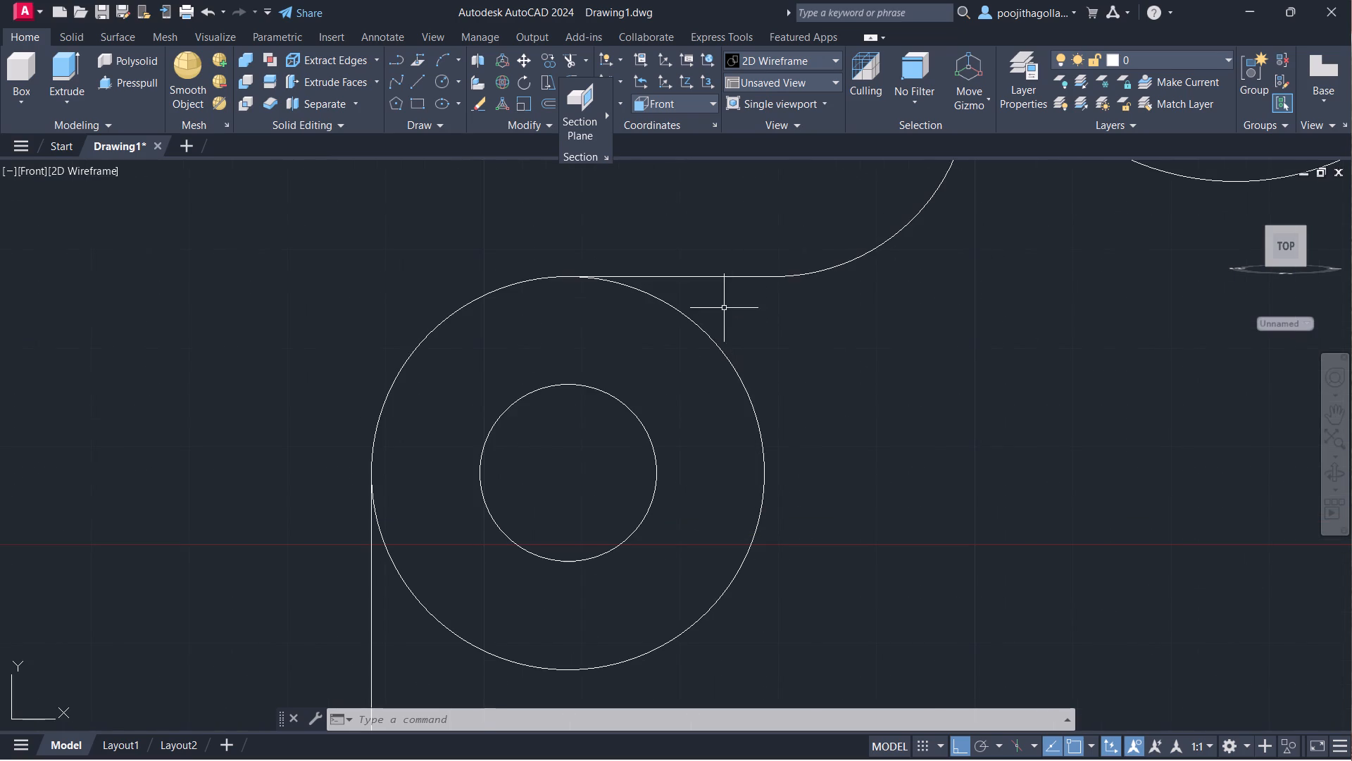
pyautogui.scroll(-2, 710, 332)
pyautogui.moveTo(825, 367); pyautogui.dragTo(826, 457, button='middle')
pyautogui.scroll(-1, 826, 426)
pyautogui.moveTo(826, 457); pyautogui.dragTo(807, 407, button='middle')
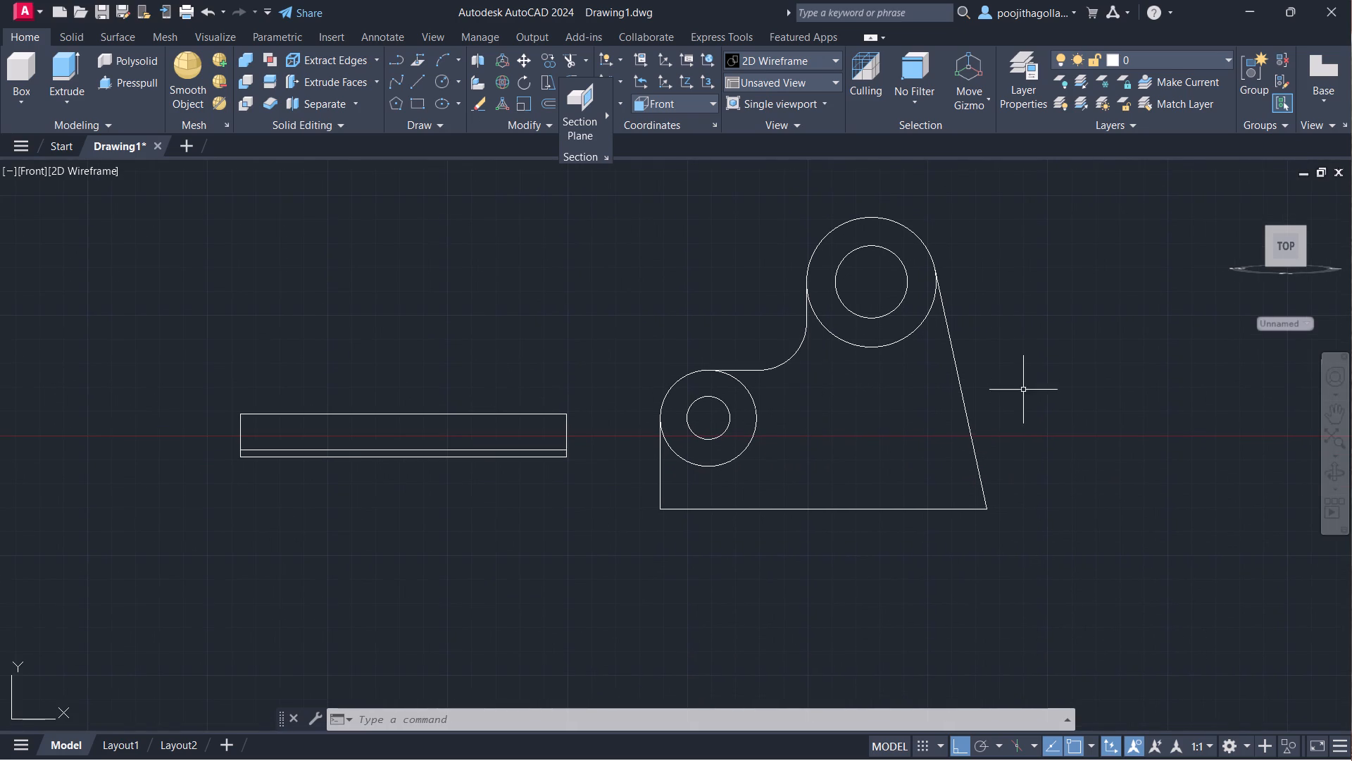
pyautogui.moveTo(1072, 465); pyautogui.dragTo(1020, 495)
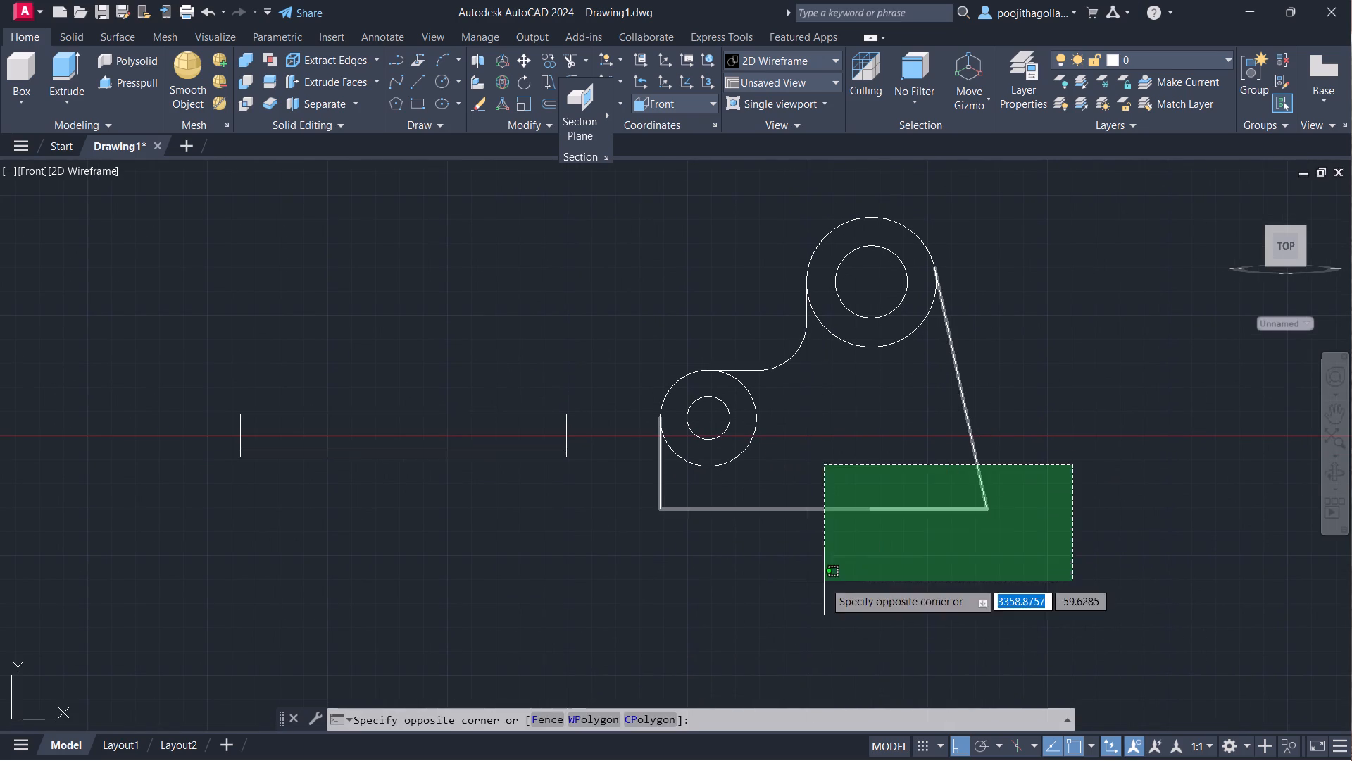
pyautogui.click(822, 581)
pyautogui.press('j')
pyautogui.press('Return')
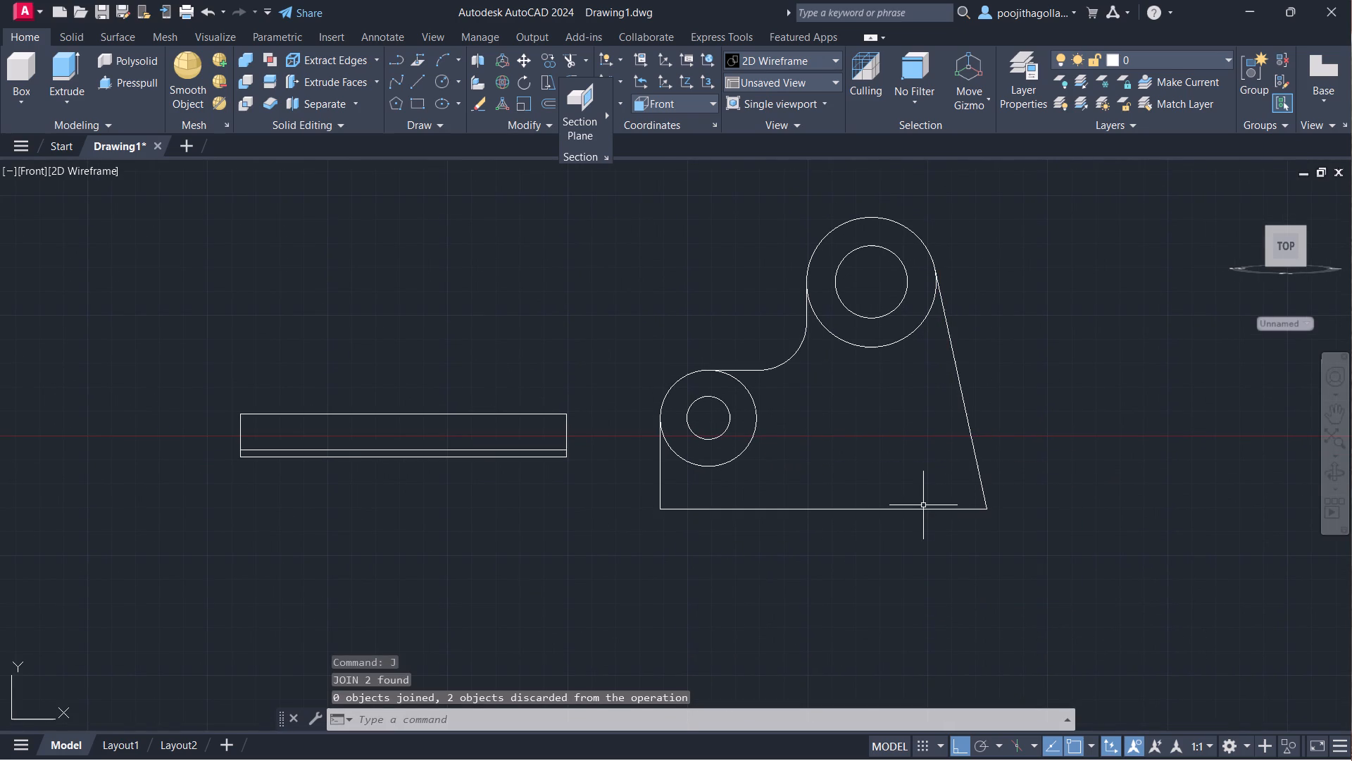
# Set the visual style to Shades of Gray and orbit the model to view the front profile at an angle.
pyautogui.scroll(-1, 923, 505)
pyautogui.moveTo(935, 499); pyautogui.dragTo(923, 480, button='middle')
pyautogui.click(1336, 475)
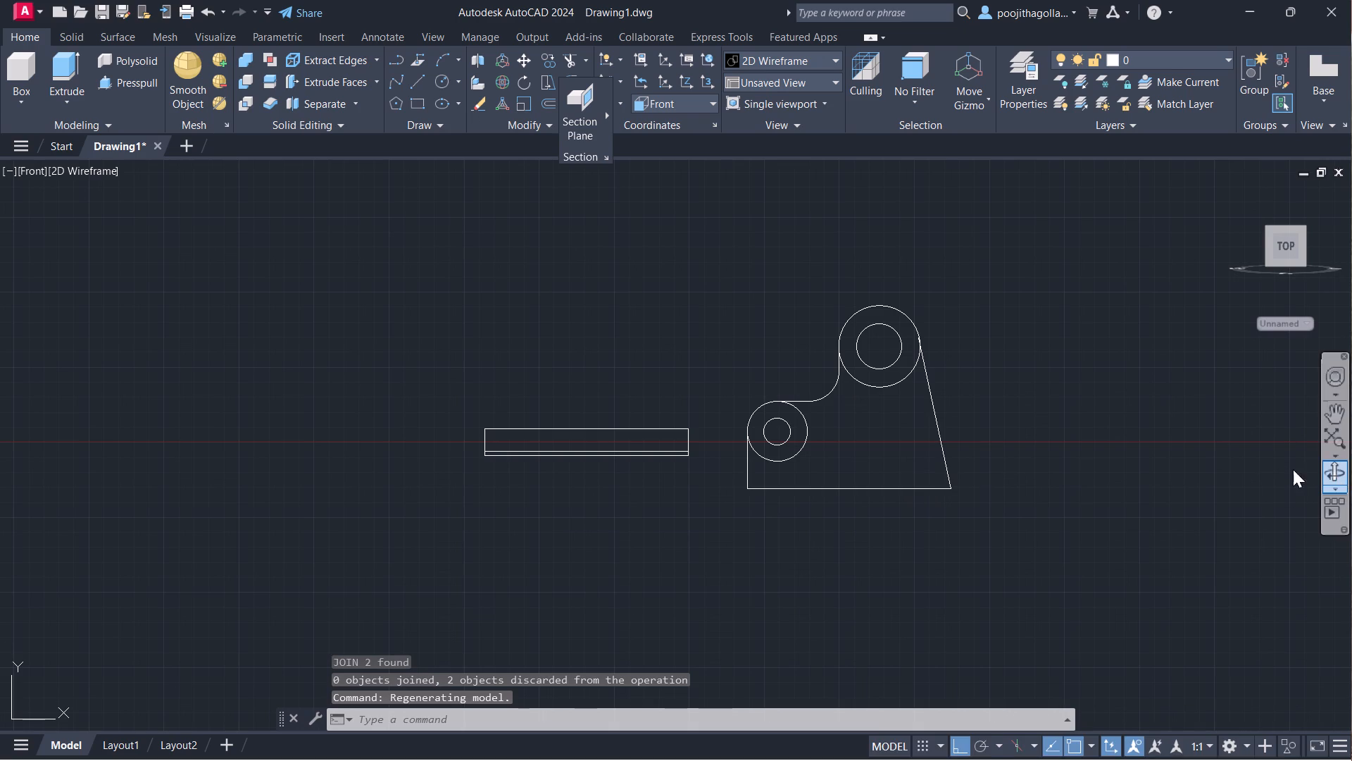
pyautogui.moveTo(1093, 425); pyautogui.dragTo(1167, 428)
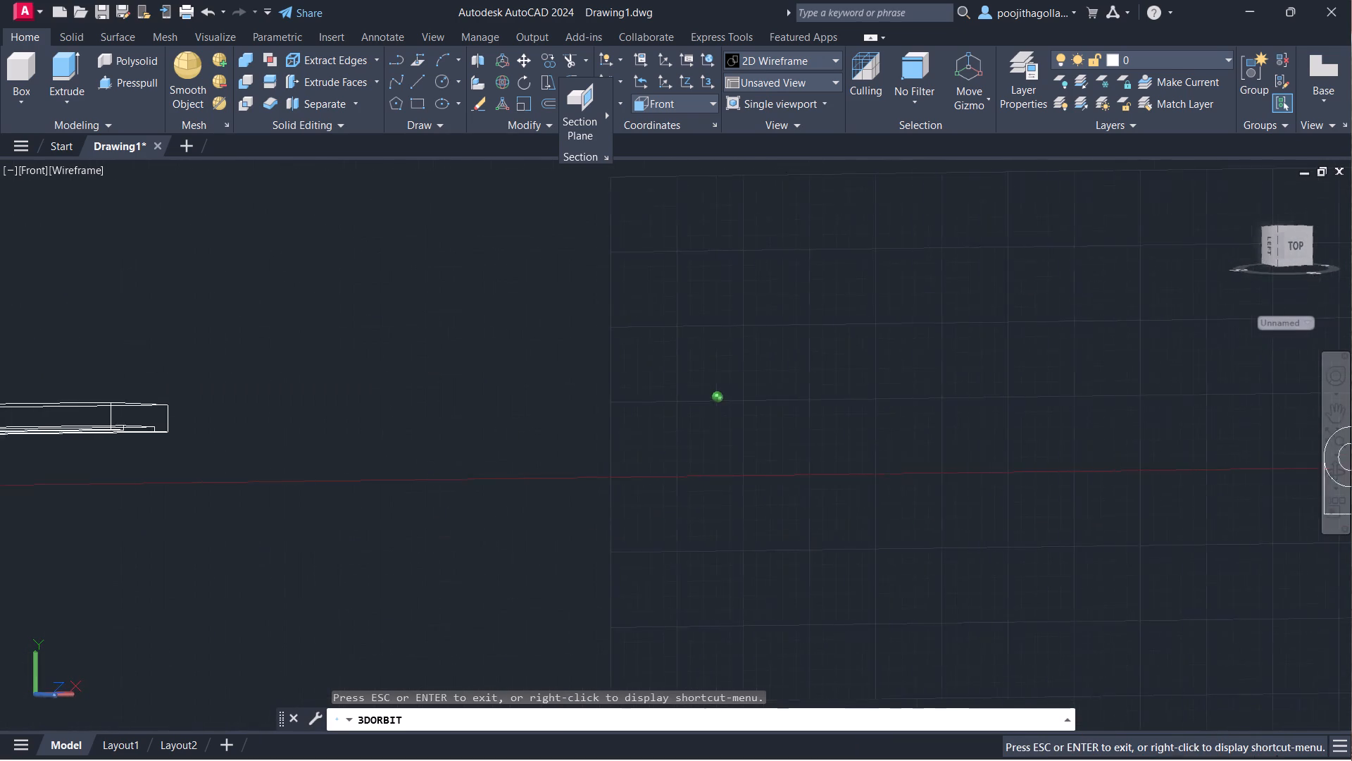
pyautogui.moveTo(1167, 428); pyautogui.dragTo(1135, 445)
pyautogui.moveTo(1151, 486); pyautogui.dragTo(761, 342, button='middle')
pyautogui.click(993, 552)
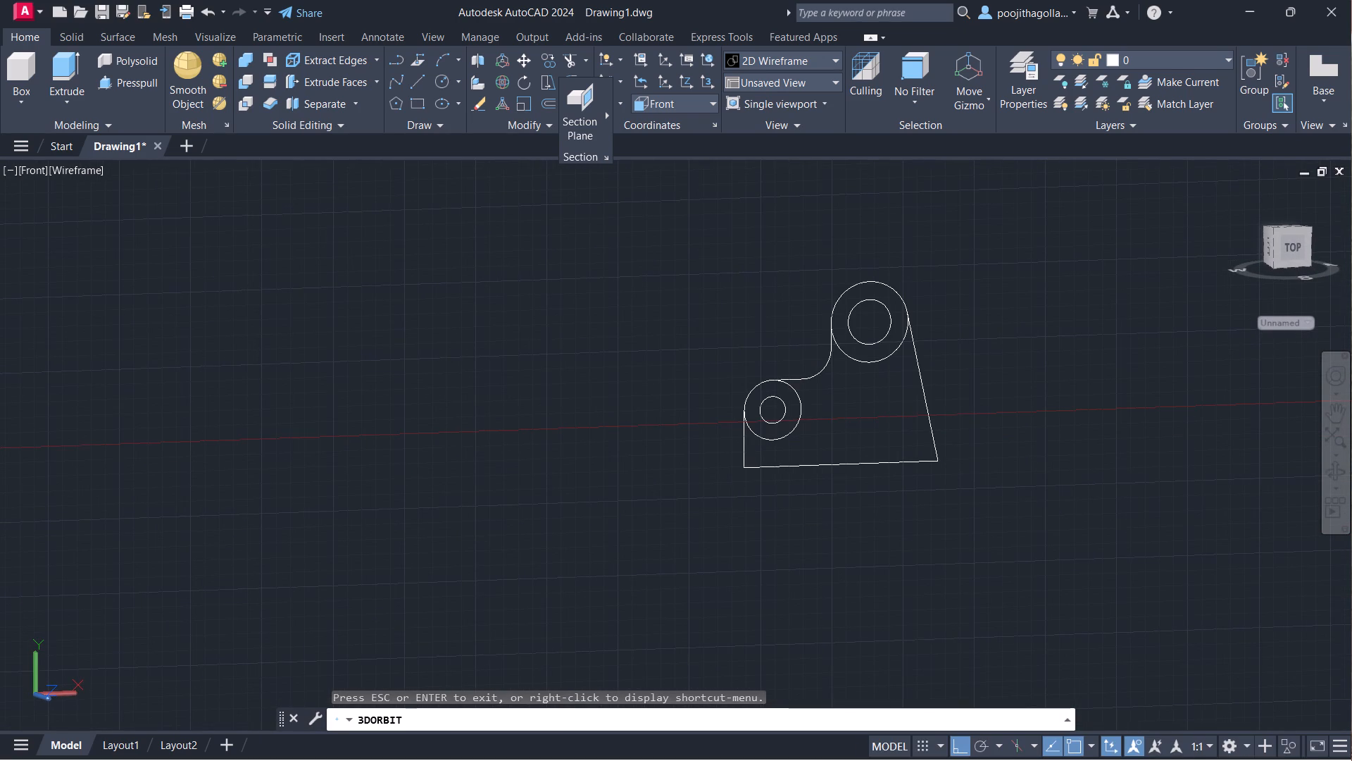
pyautogui.press('Escape')
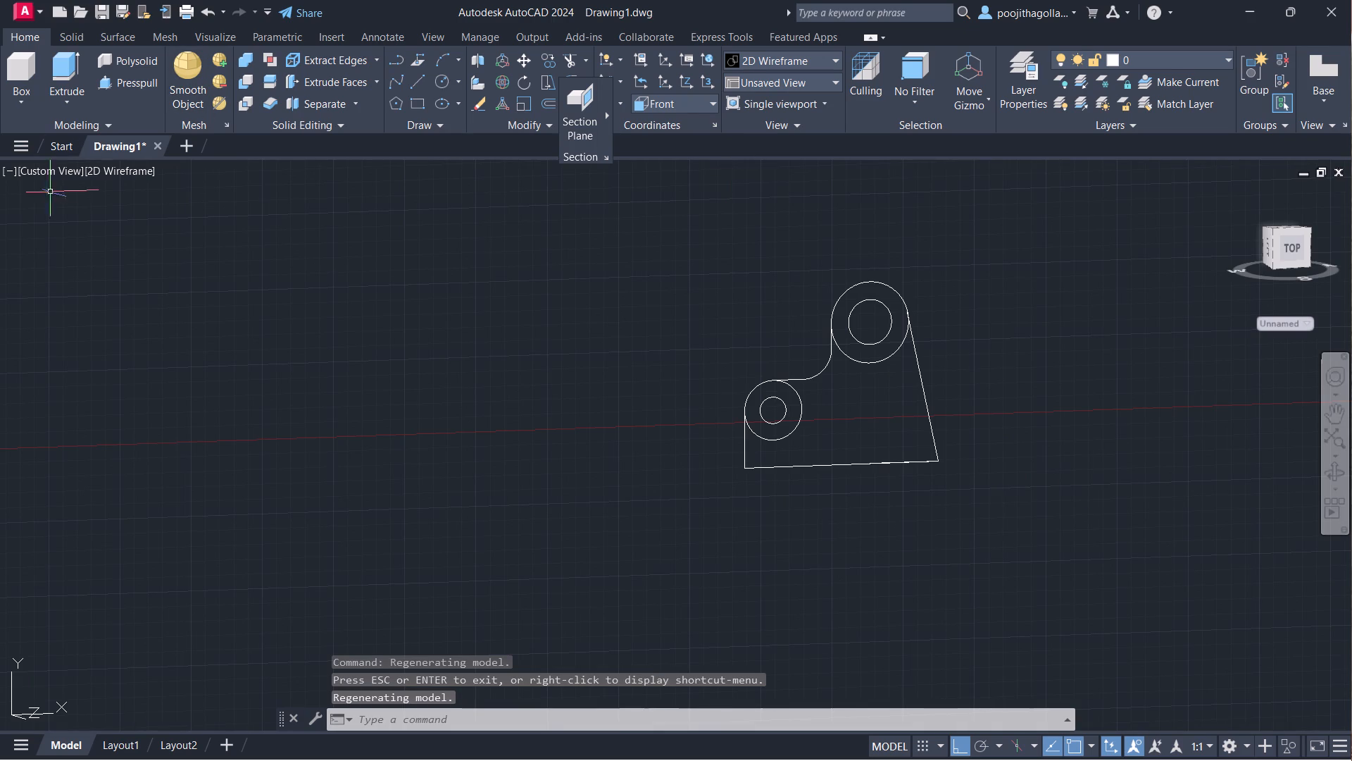
pyautogui.click(126, 181)
pyautogui.click(134, 178)
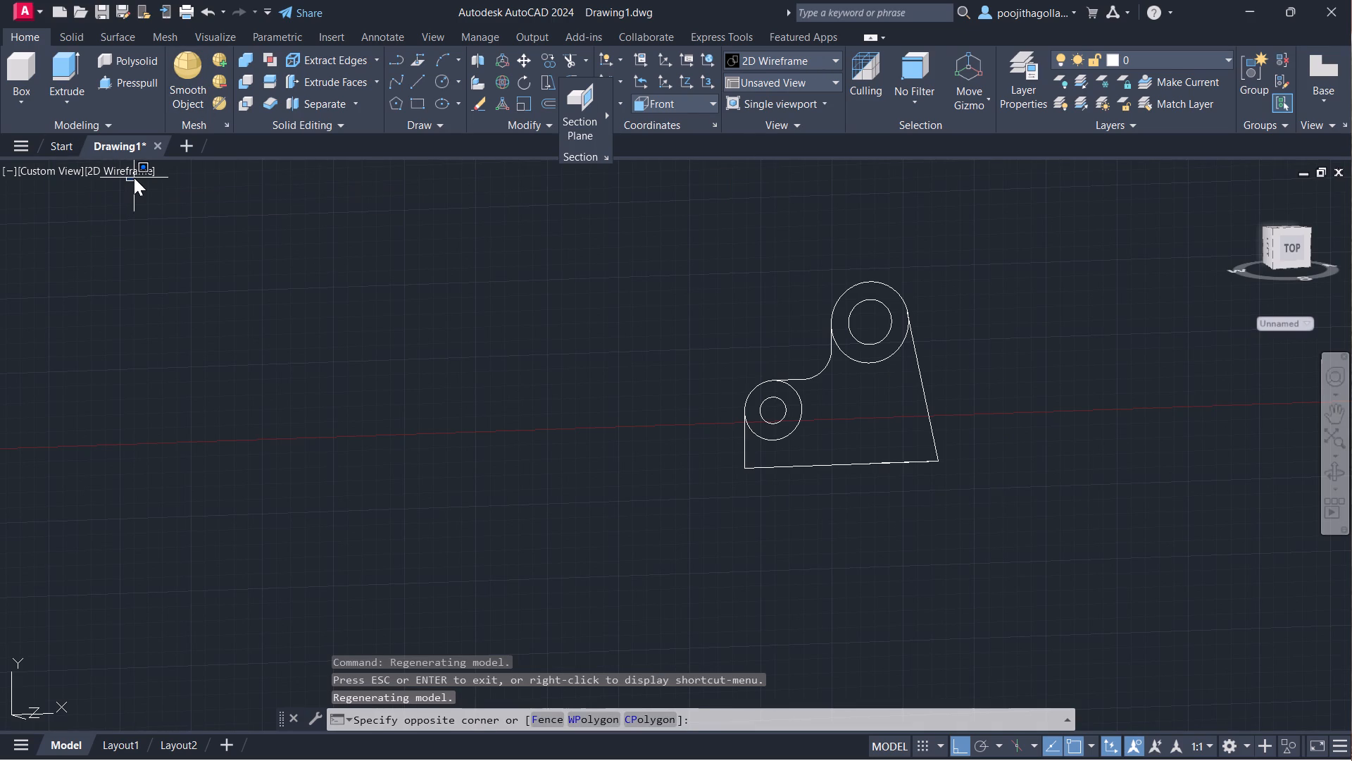
pyautogui.click(125, 175)
pyautogui.click(203, 333)
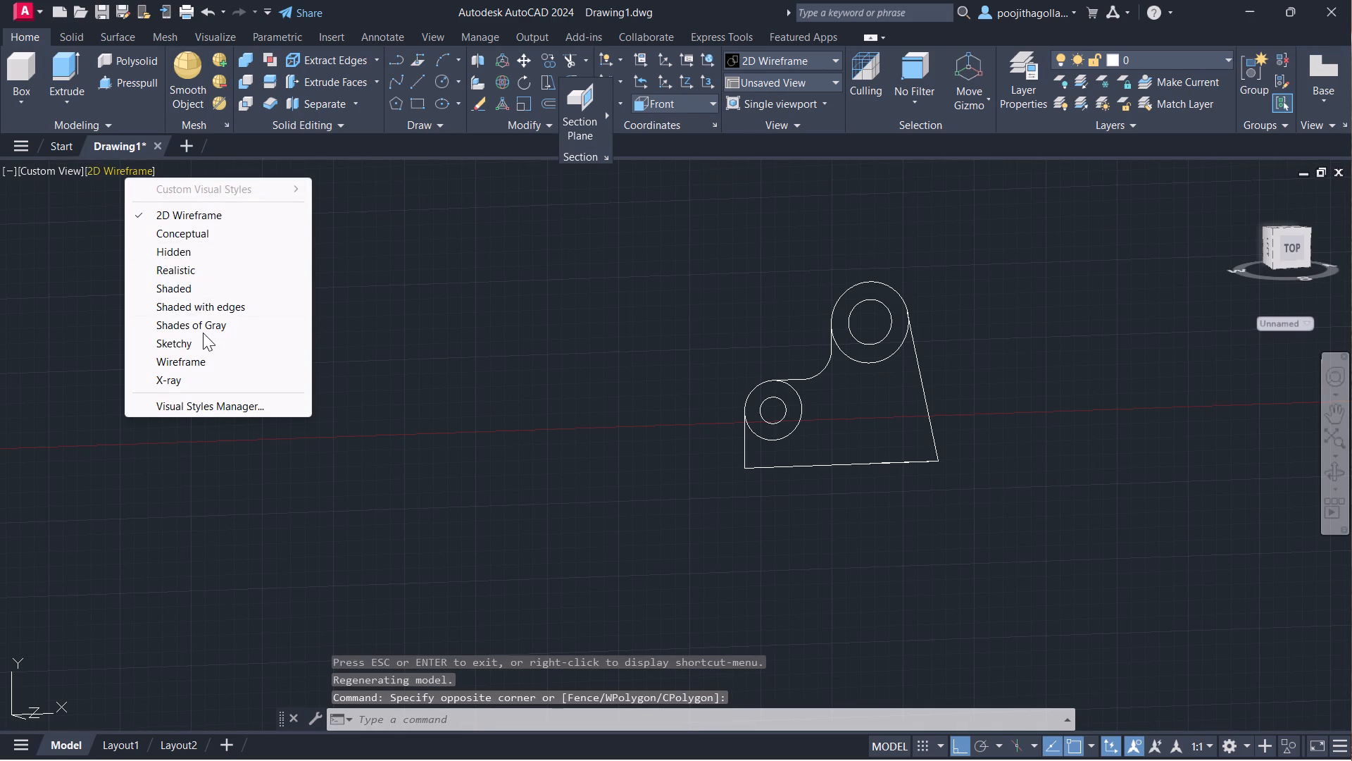
pyautogui.click(1337, 474)
pyautogui.moveTo(1066, 463); pyautogui.dragTo(1088, 463)
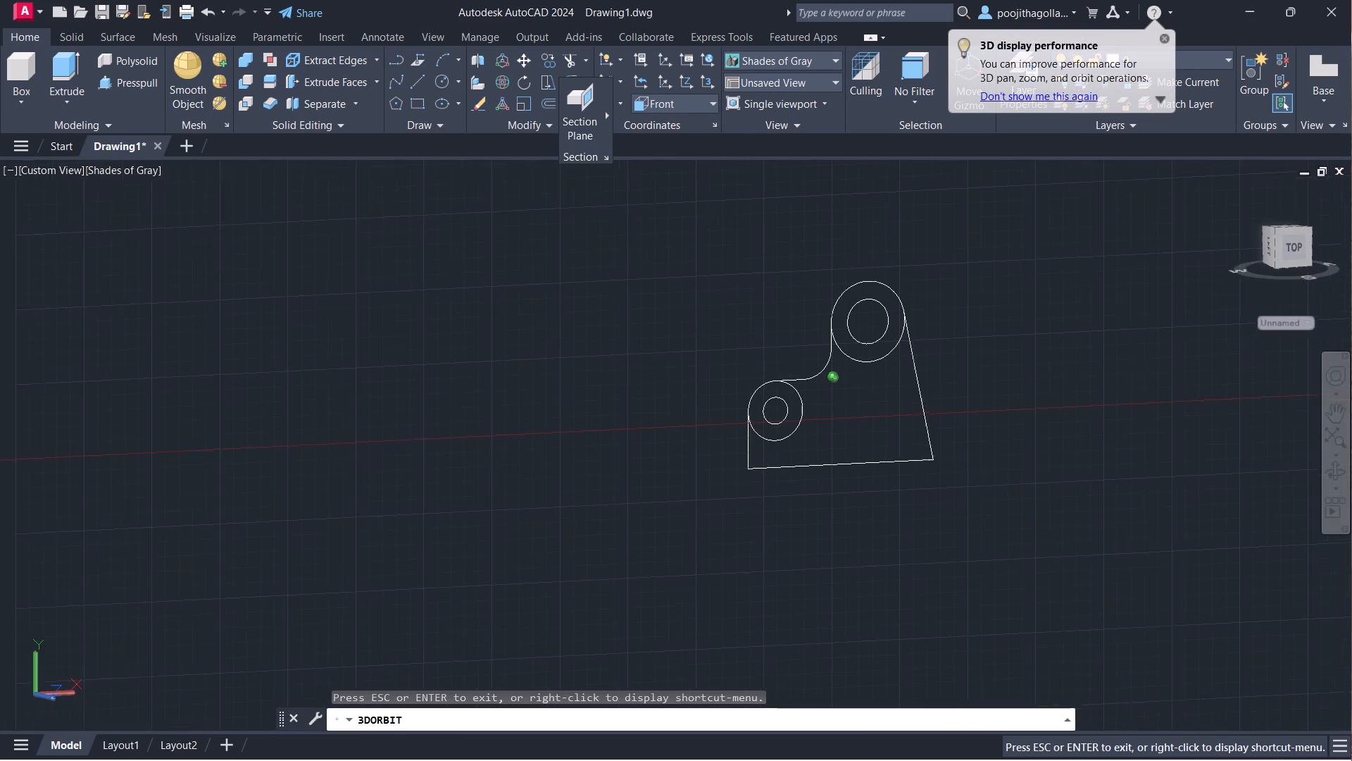
pyautogui.moveTo(1088, 463); pyautogui.dragTo(1122, 463)
pyautogui.press('Escape')
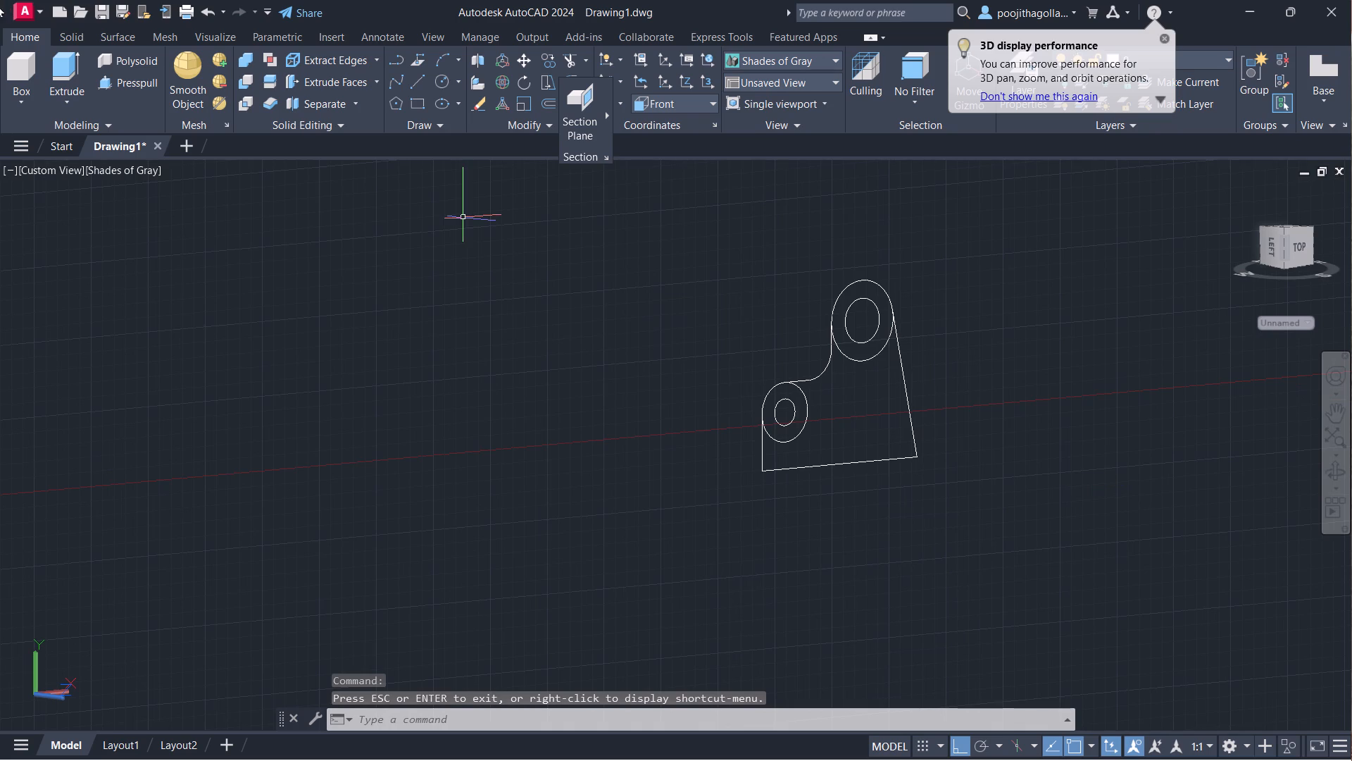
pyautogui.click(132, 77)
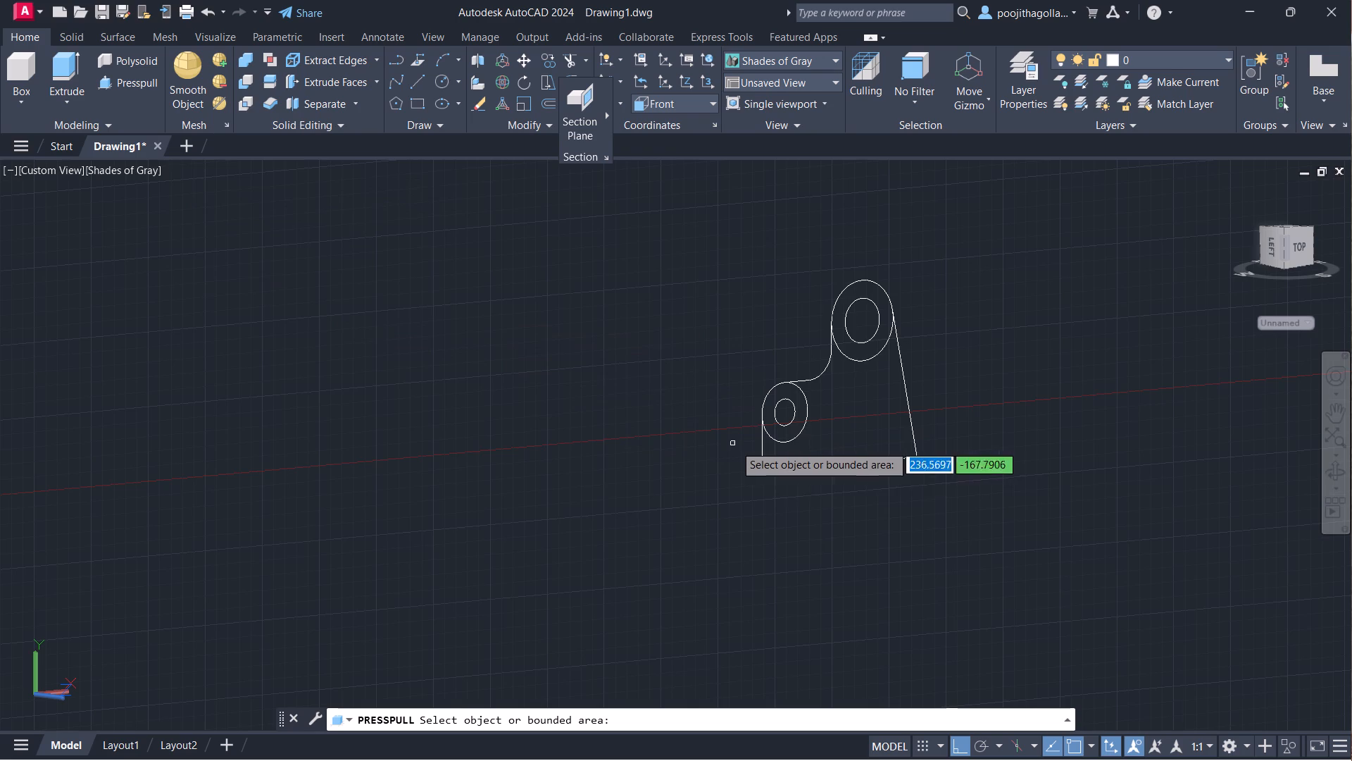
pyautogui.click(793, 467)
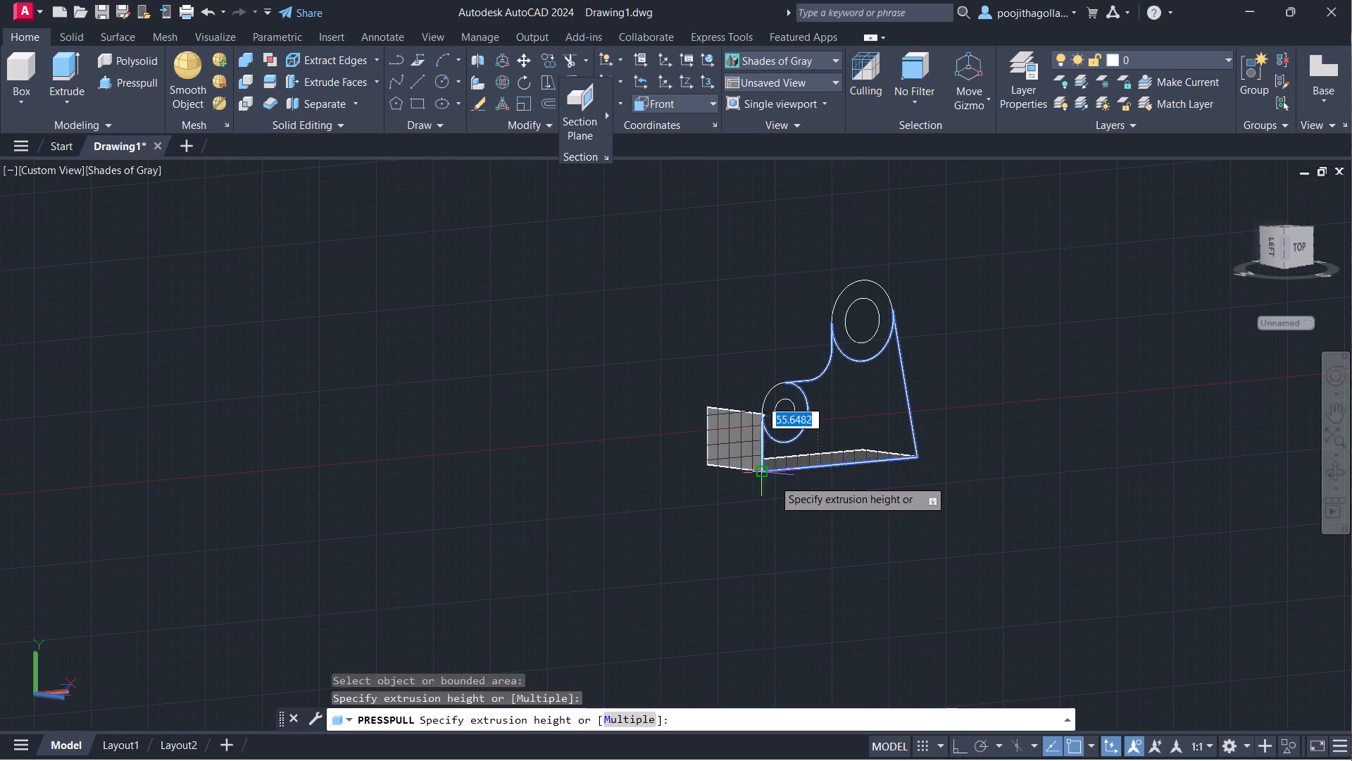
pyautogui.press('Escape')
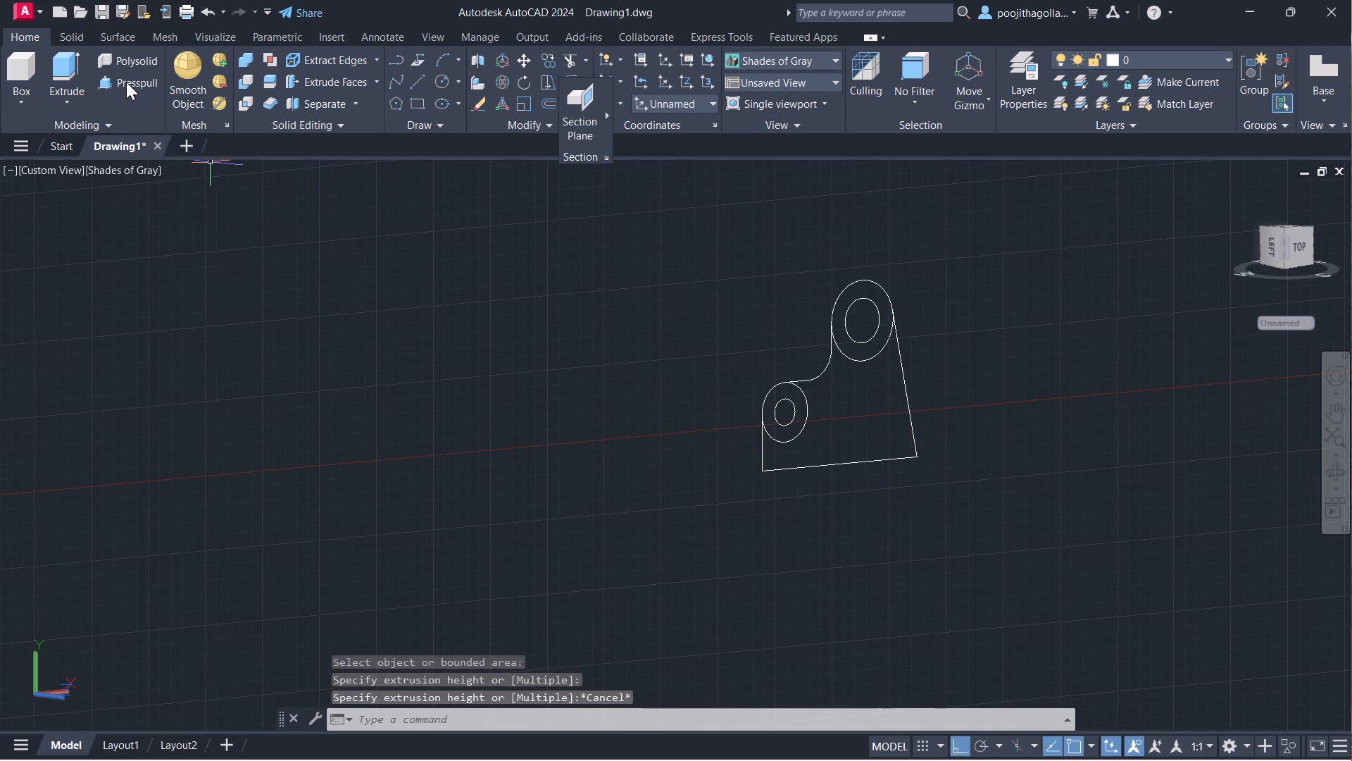
# In the Front view, trim the arcs of the radius 20 and radius 27 outer circles that lie inside the profile.
pyautogui.scroll(2, 836, 427)
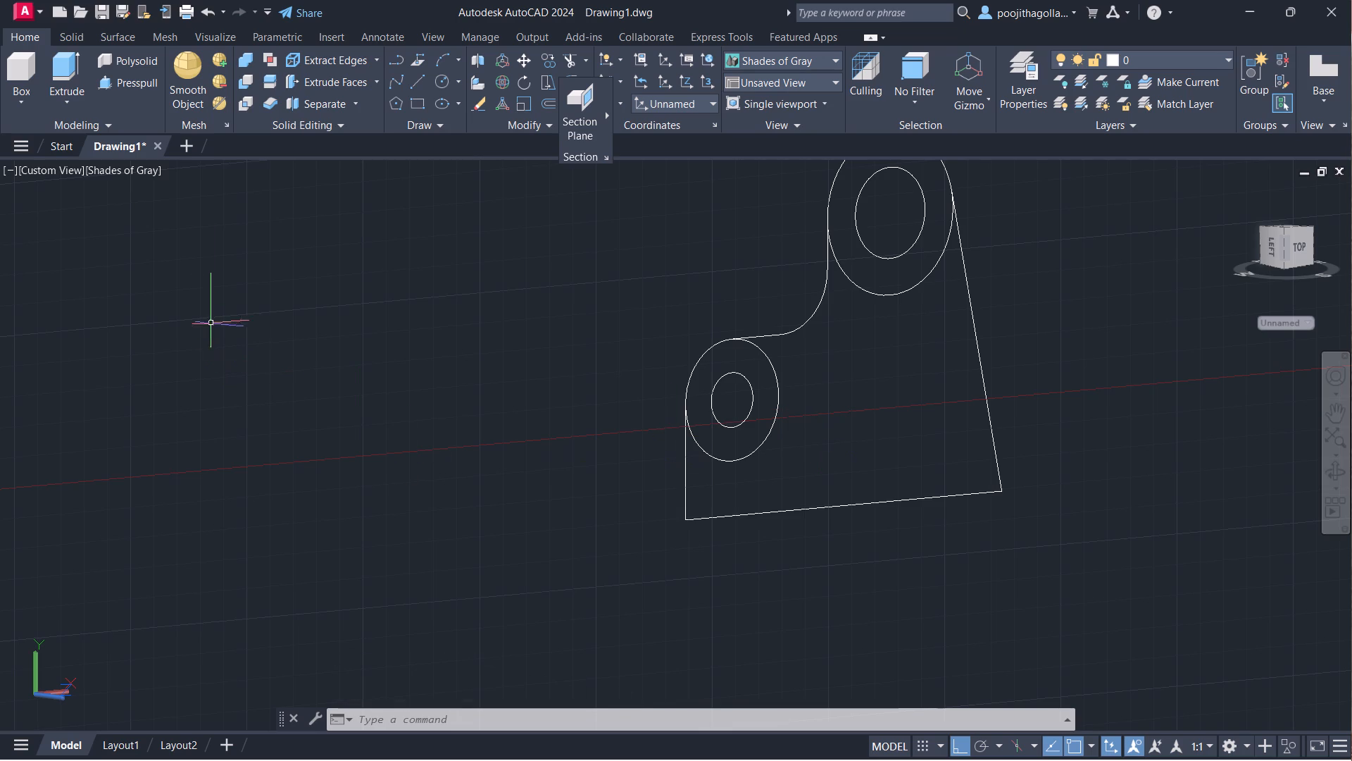
pyautogui.click(53, 182)
pyautogui.click(46, 172)
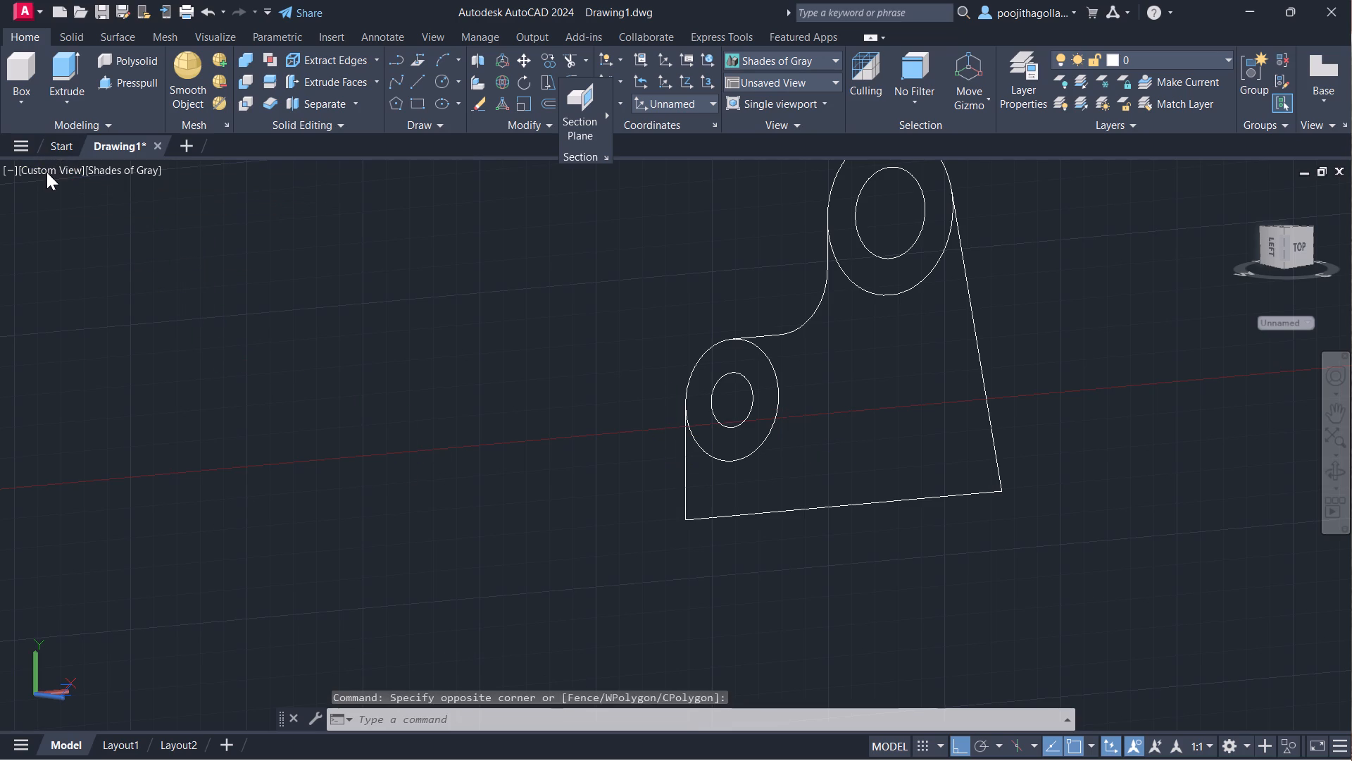
pyautogui.click(49, 166)
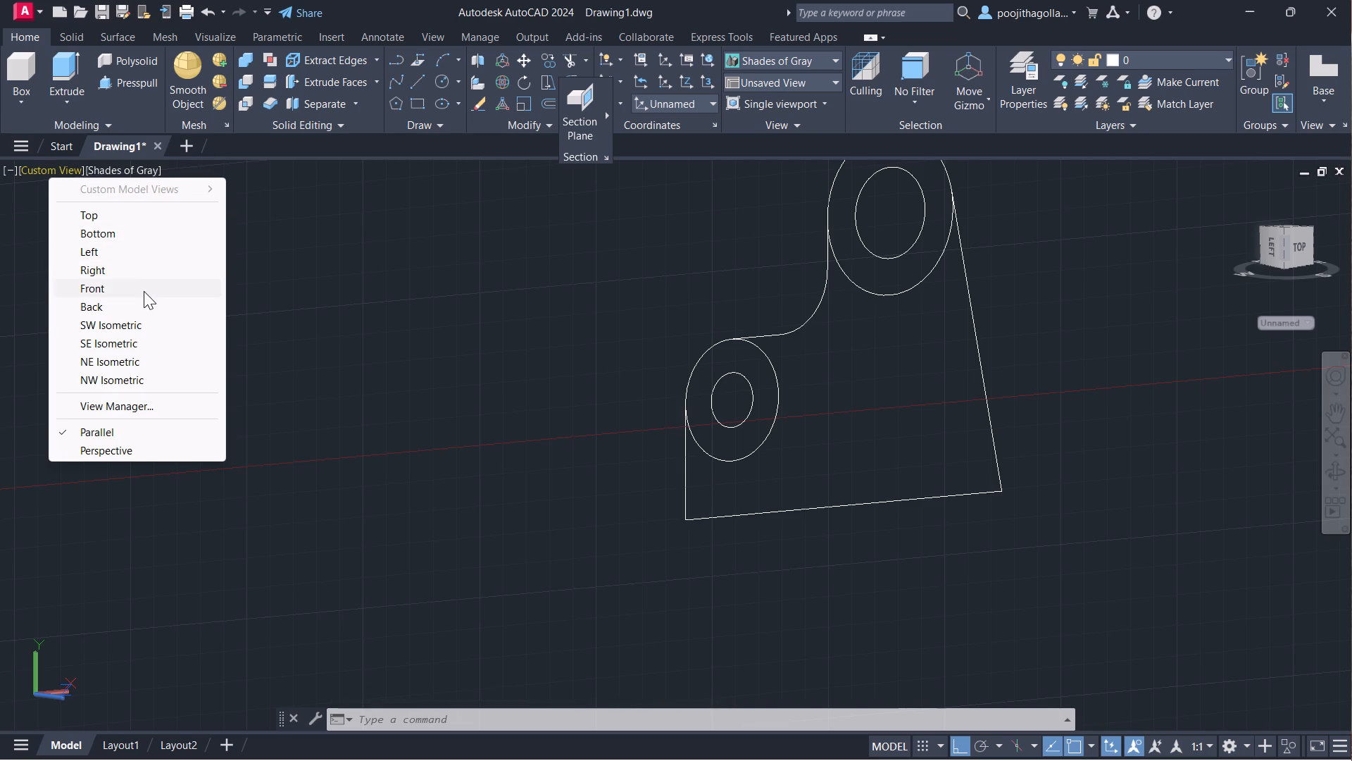
pyautogui.click(108, 282)
pyautogui.moveTo(920, 421); pyautogui.dragTo(689, 349, button='middle')
pyautogui.write('tr')
pyautogui.press('Return')
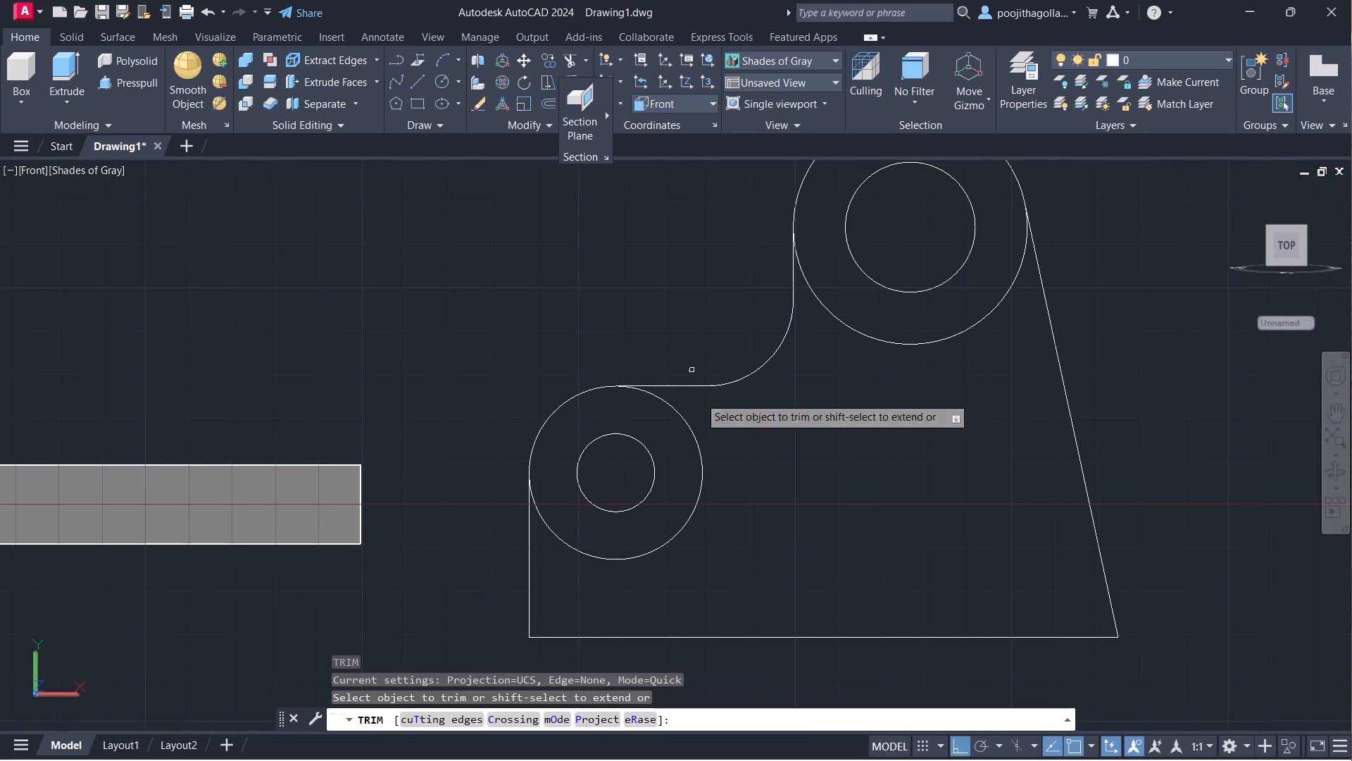
pyautogui.click(699, 462)
pyautogui.moveTo(941, 323); pyautogui.dragTo(926, 367)
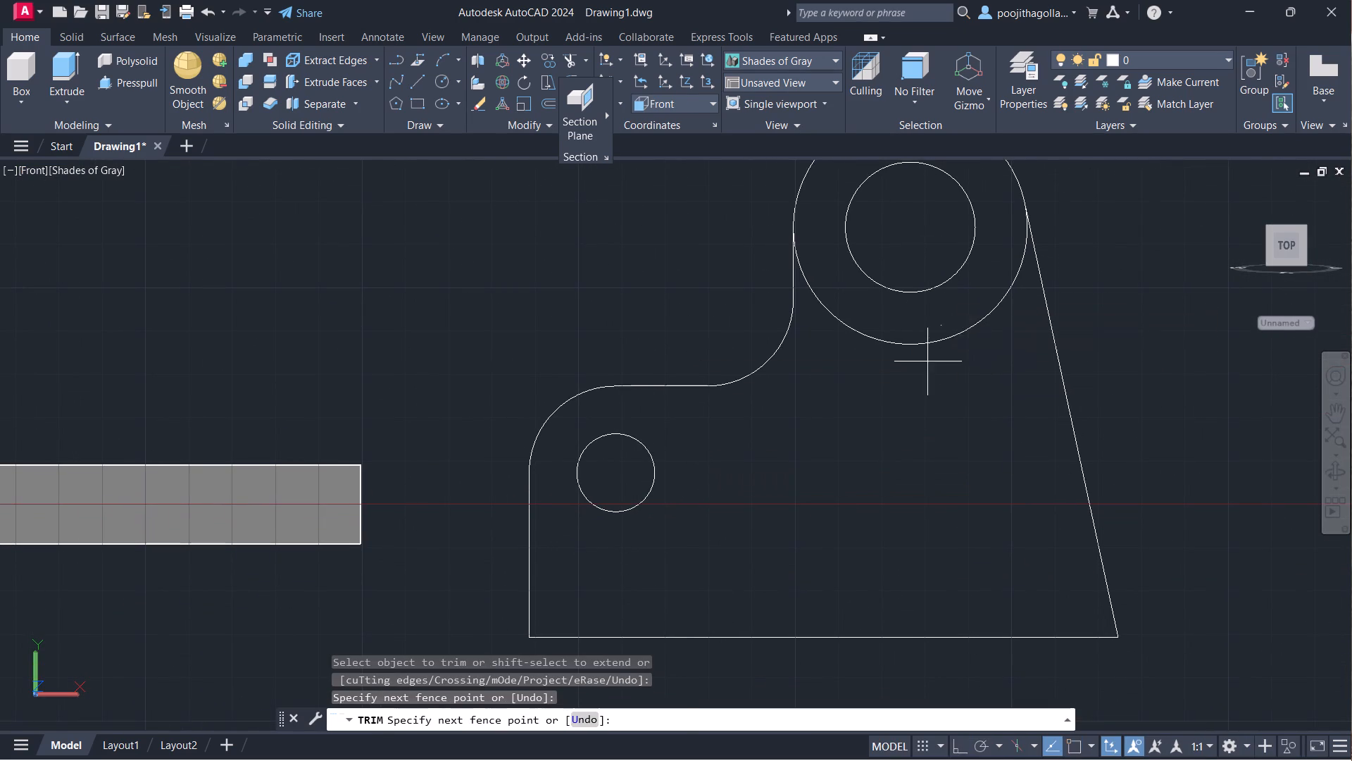
pyautogui.moveTo(926, 367); pyautogui.dragTo(923, 373)
pyautogui.press('Escape')
pyautogui.scroll(-1, 921, 364)
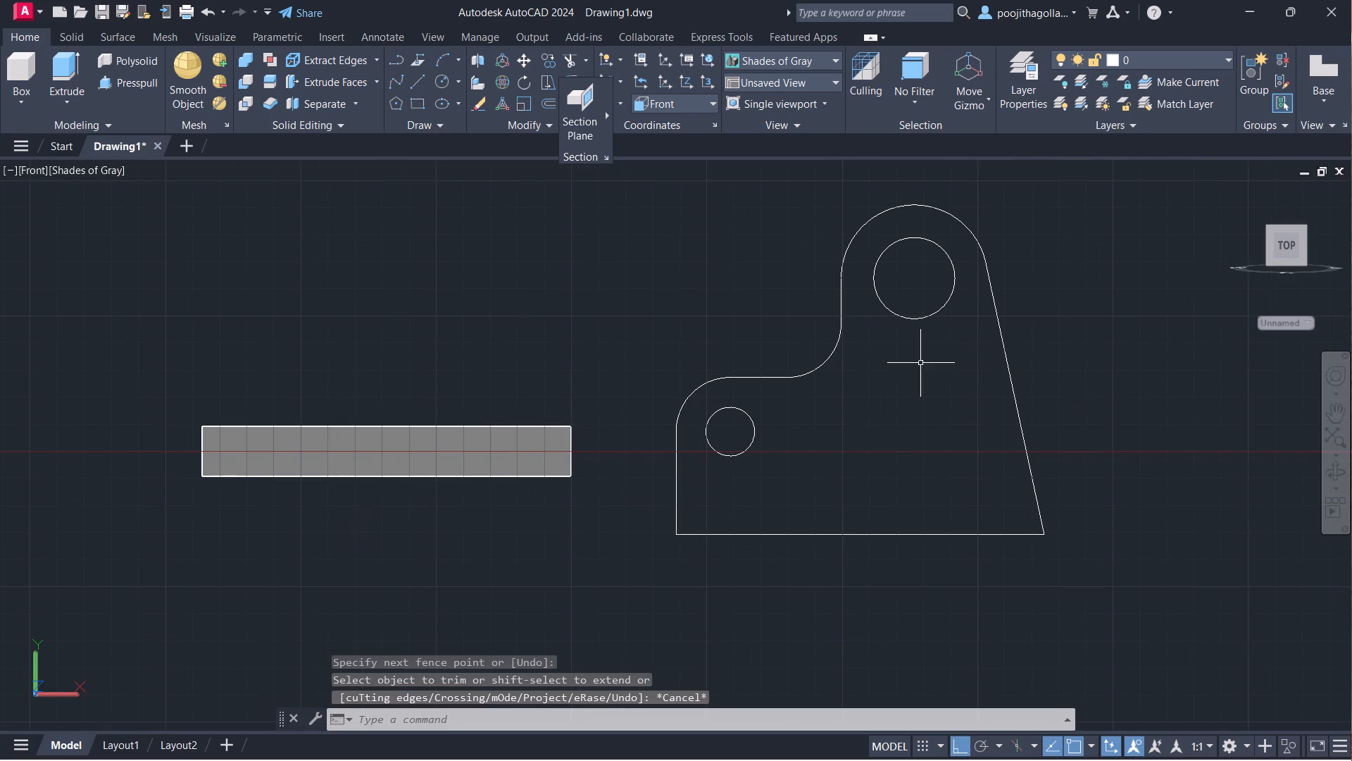
# Select the whole trimmed front profile with its two holes and join the connected segments.
pyautogui.moveTo(1081, 235); pyautogui.dragTo(1043, 272)
pyautogui.click(658, 592)
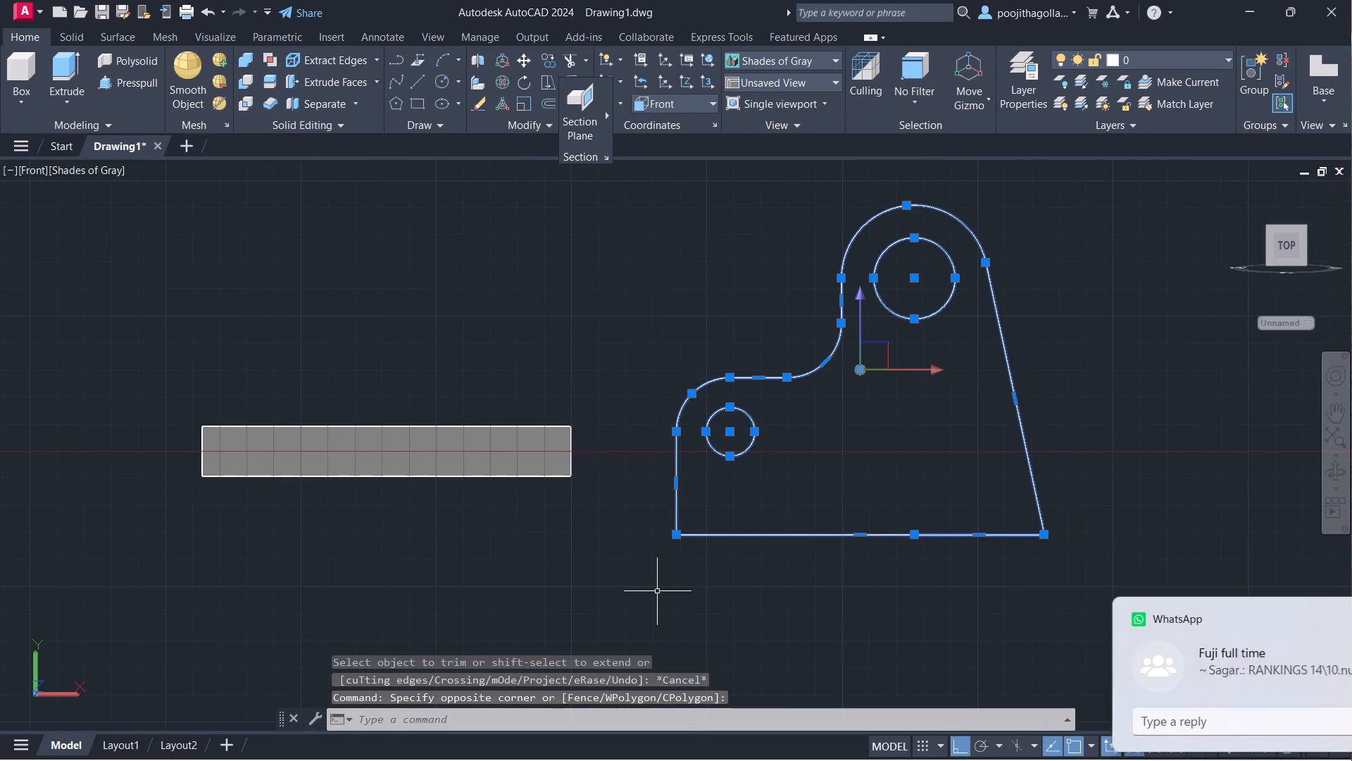
pyautogui.press('j')
pyautogui.press('Return')
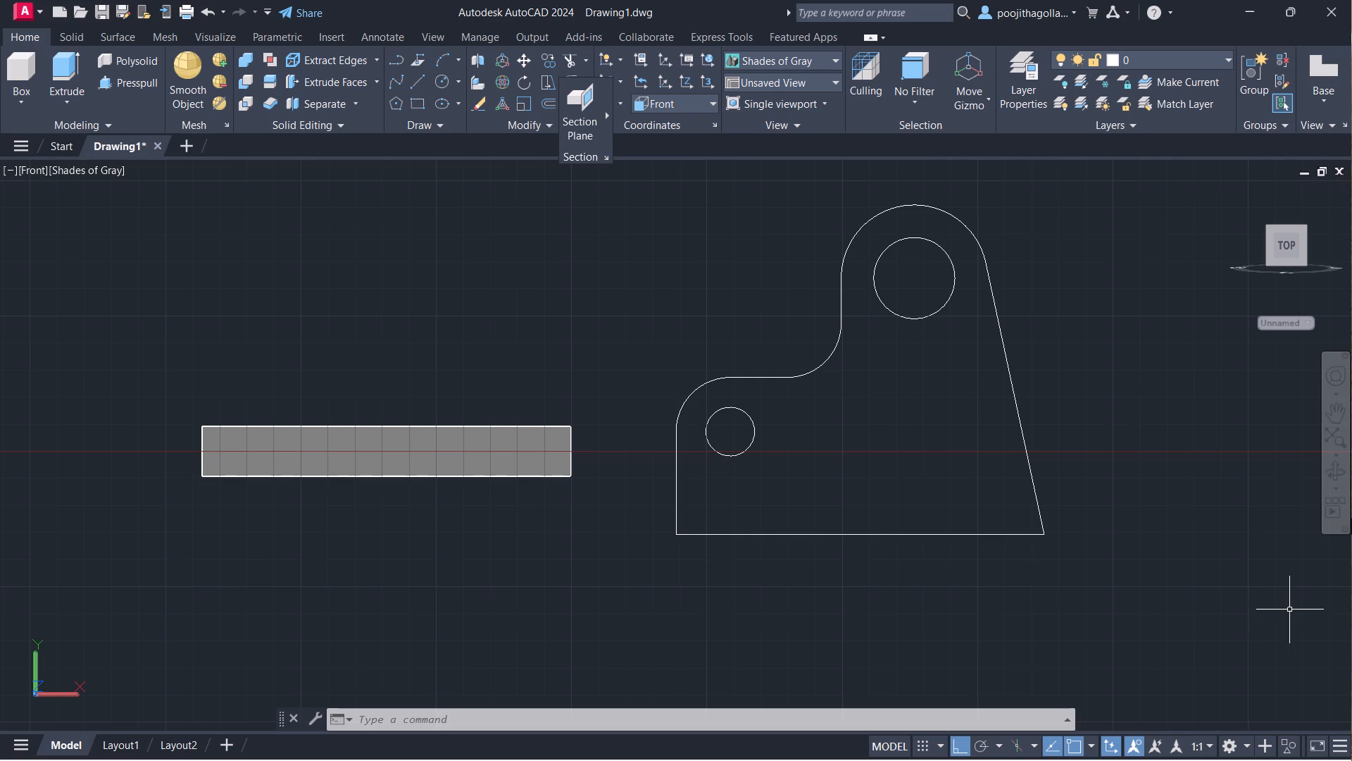
# Orbit the model to view the trimmed front profile at an angle.
pyautogui.click(1344, 475)
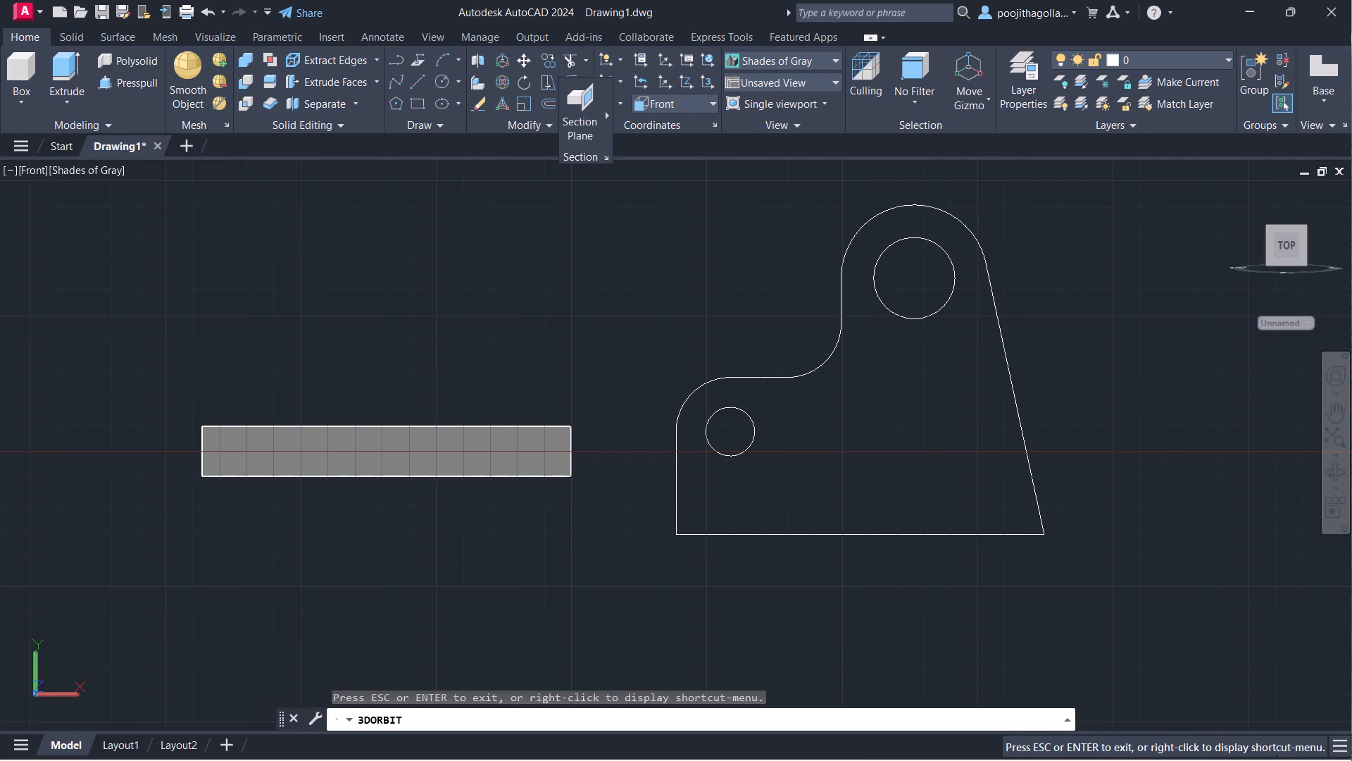
pyautogui.click(940, 497)
pyautogui.moveTo(940, 497); pyautogui.dragTo(1044, 514)
pyautogui.moveTo(810, 500); pyautogui.dragTo(869, 509)
pyautogui.moveTo(1019, 519); pyautogui.dragTo(687, 330, button='middle')
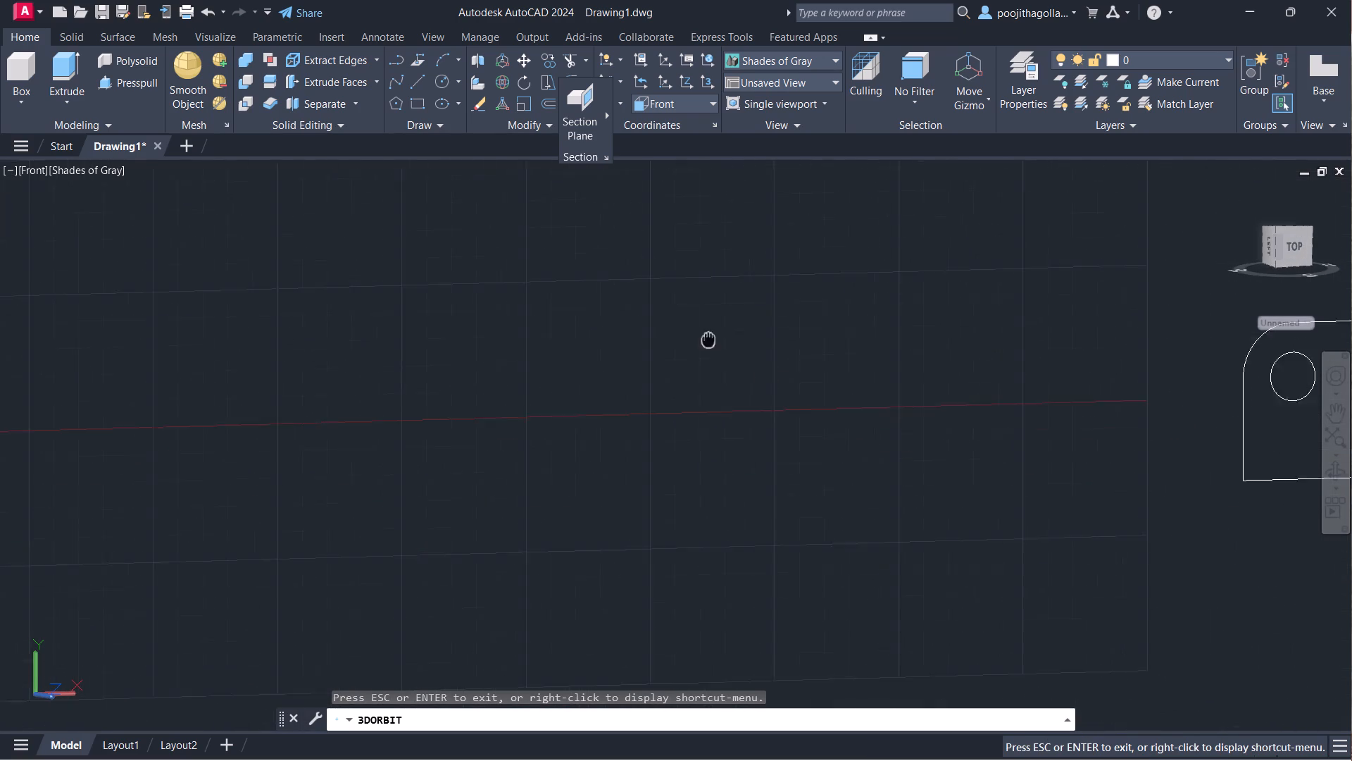
pyautogui.moveTo(687, 330); pyautogui.dragTo(682, 328, button='middle')
pyautogui.moveTo(991, 454); pyautogui.dragTo(694, 379, button='middle')
pyautogui.moveTo(911, 426); pyautogui.dragTo(983, 469)
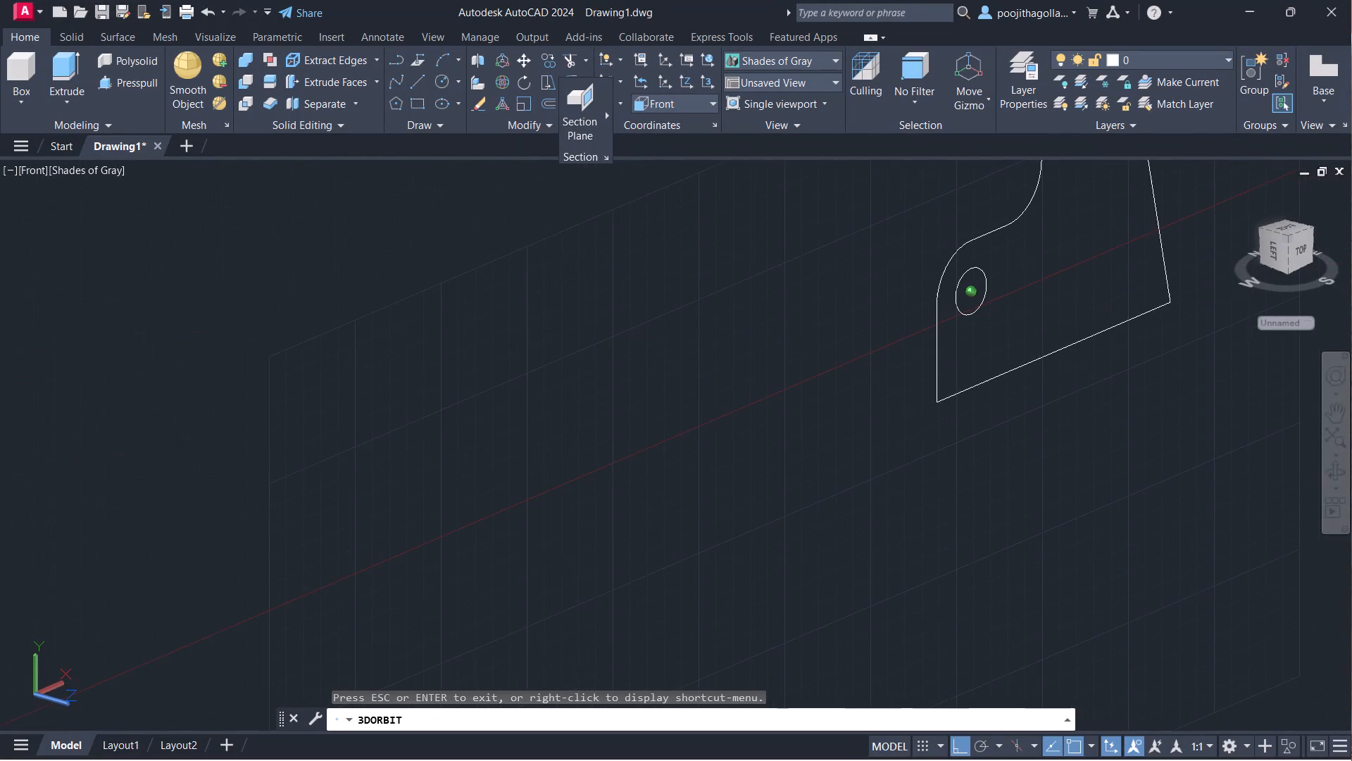
pyautogui.moveTo(983, 469); pyautogui.dragTo(984, 469)
pyautogui.moveTo(996, 449); pyautogui.dragTo(953, 543, button='middle')
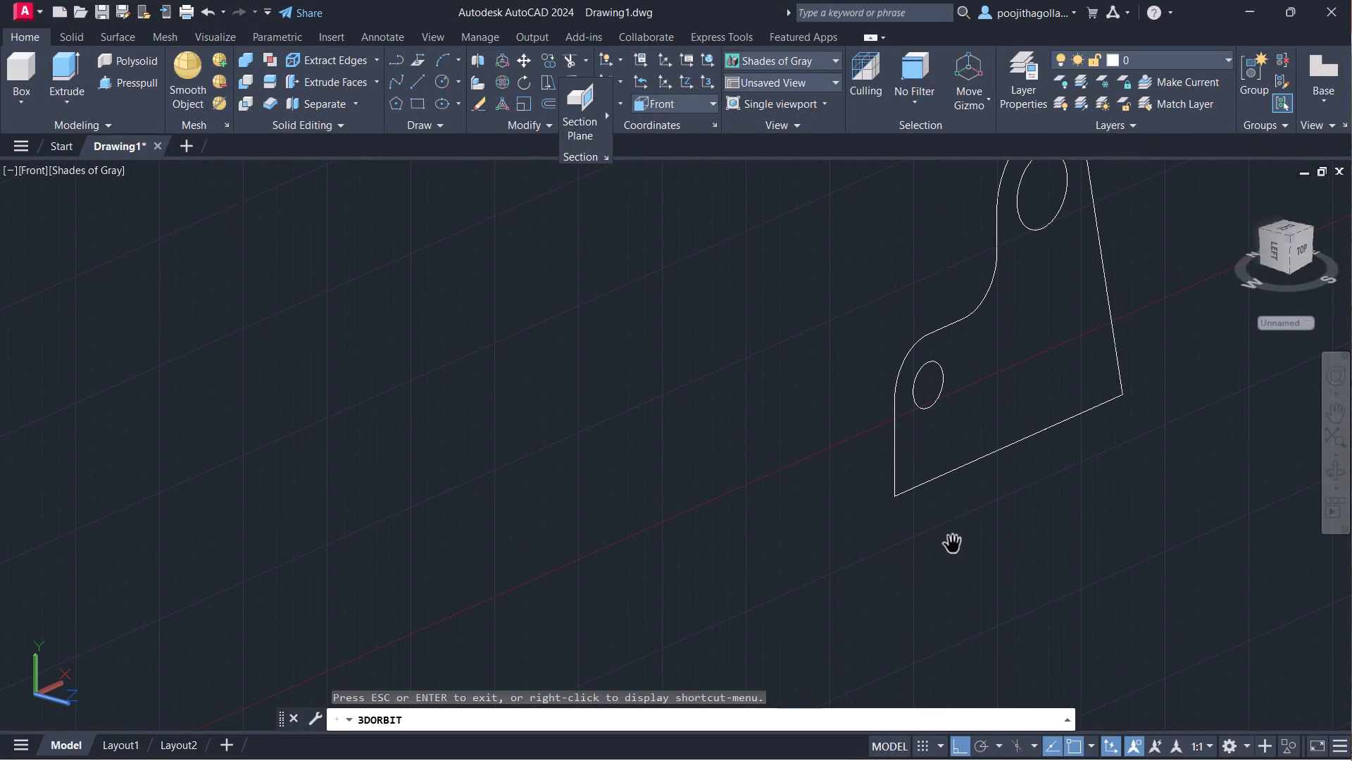
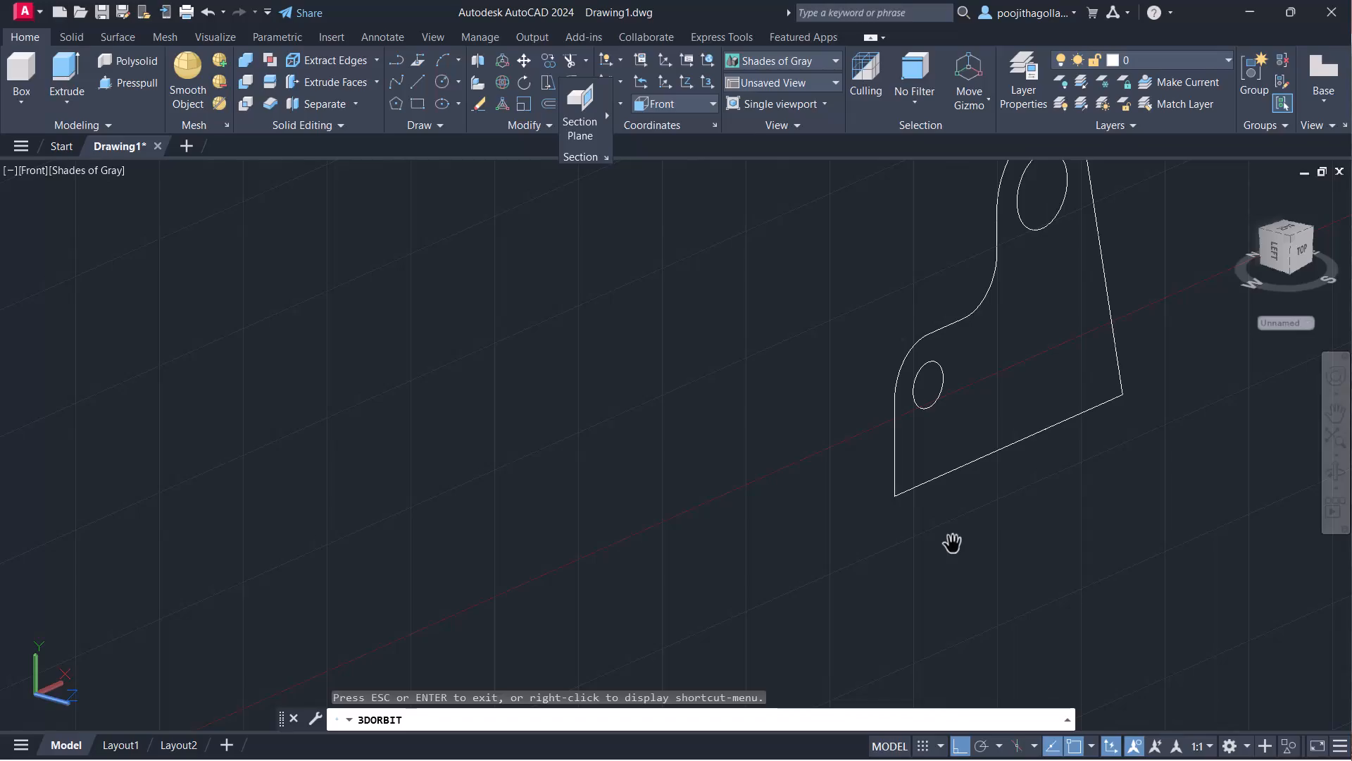
# Press-pull the front profile area surrounding the two holes backward to a thickness of 12.
pyautogui.press('Escape')
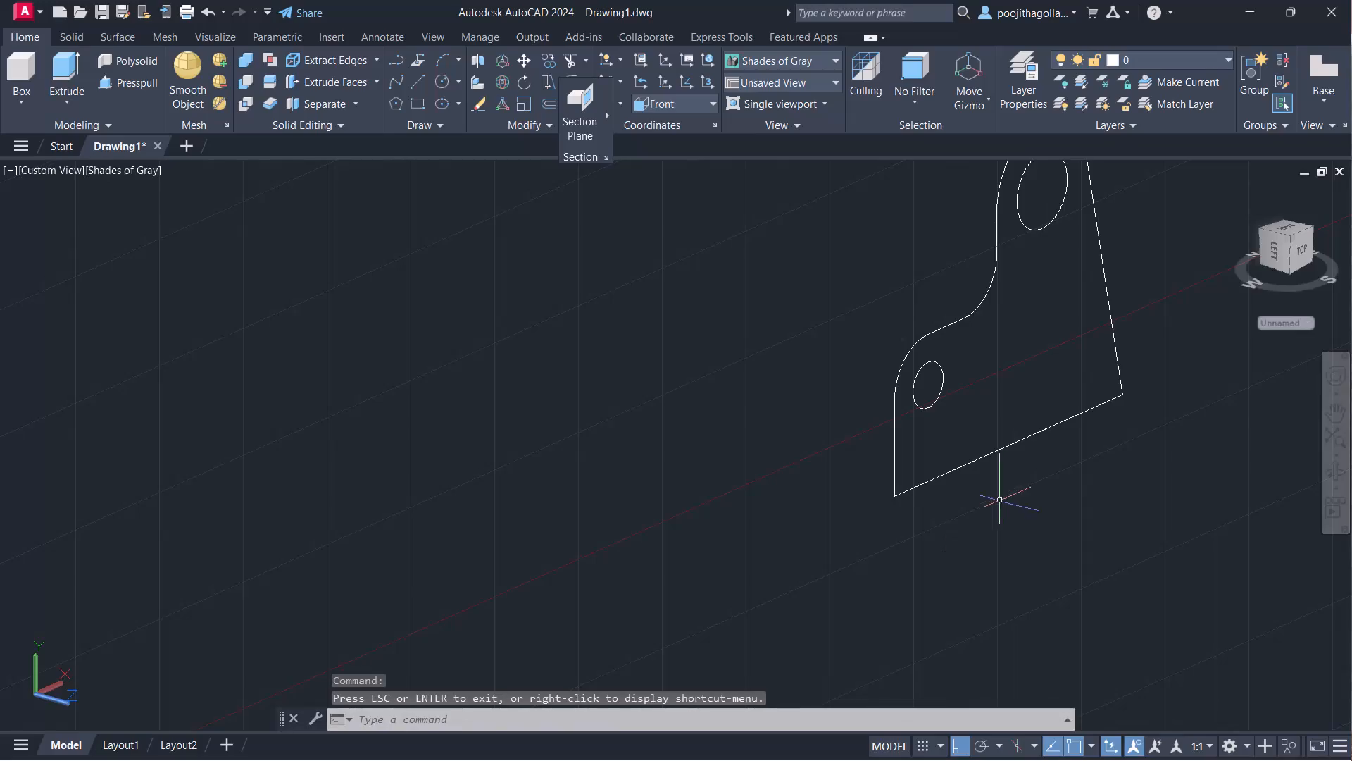
pyautogui.click(115, 85)
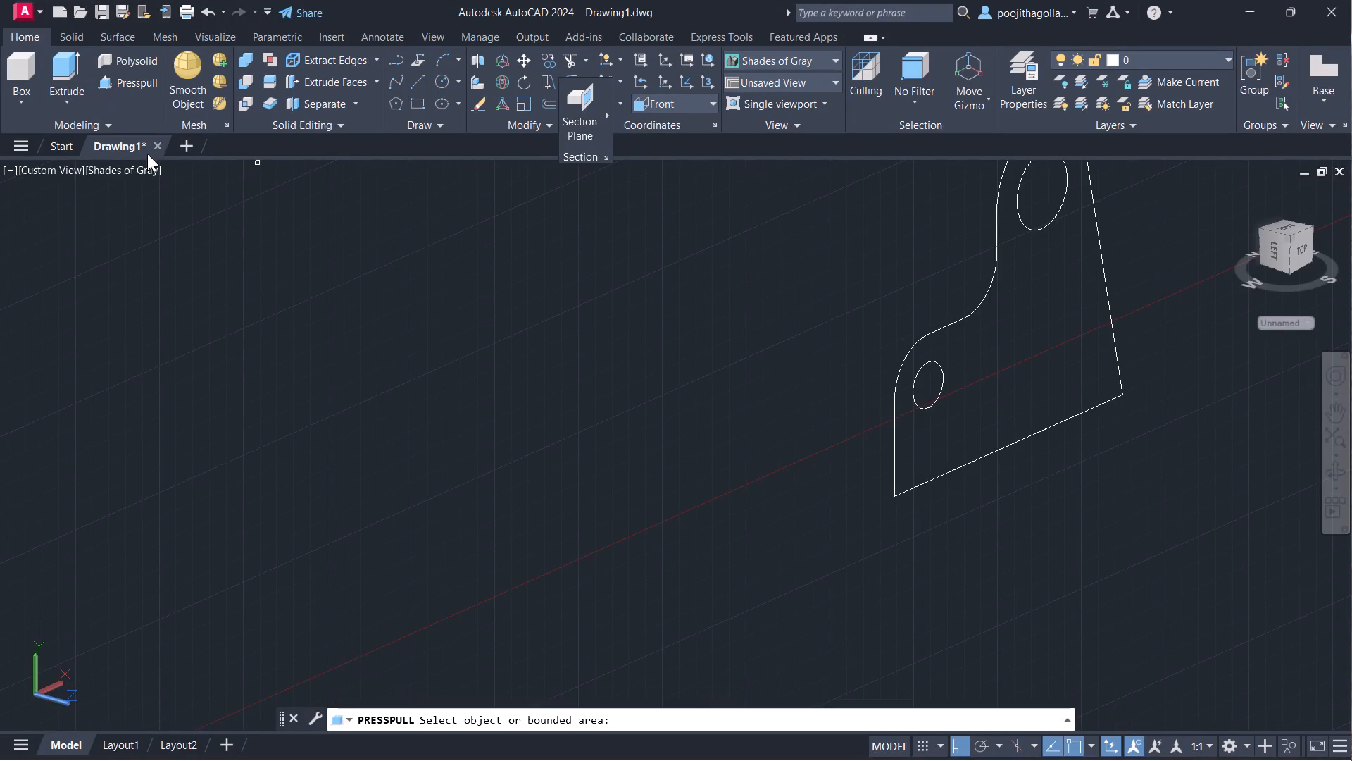
pyautogui.click(920, 428)
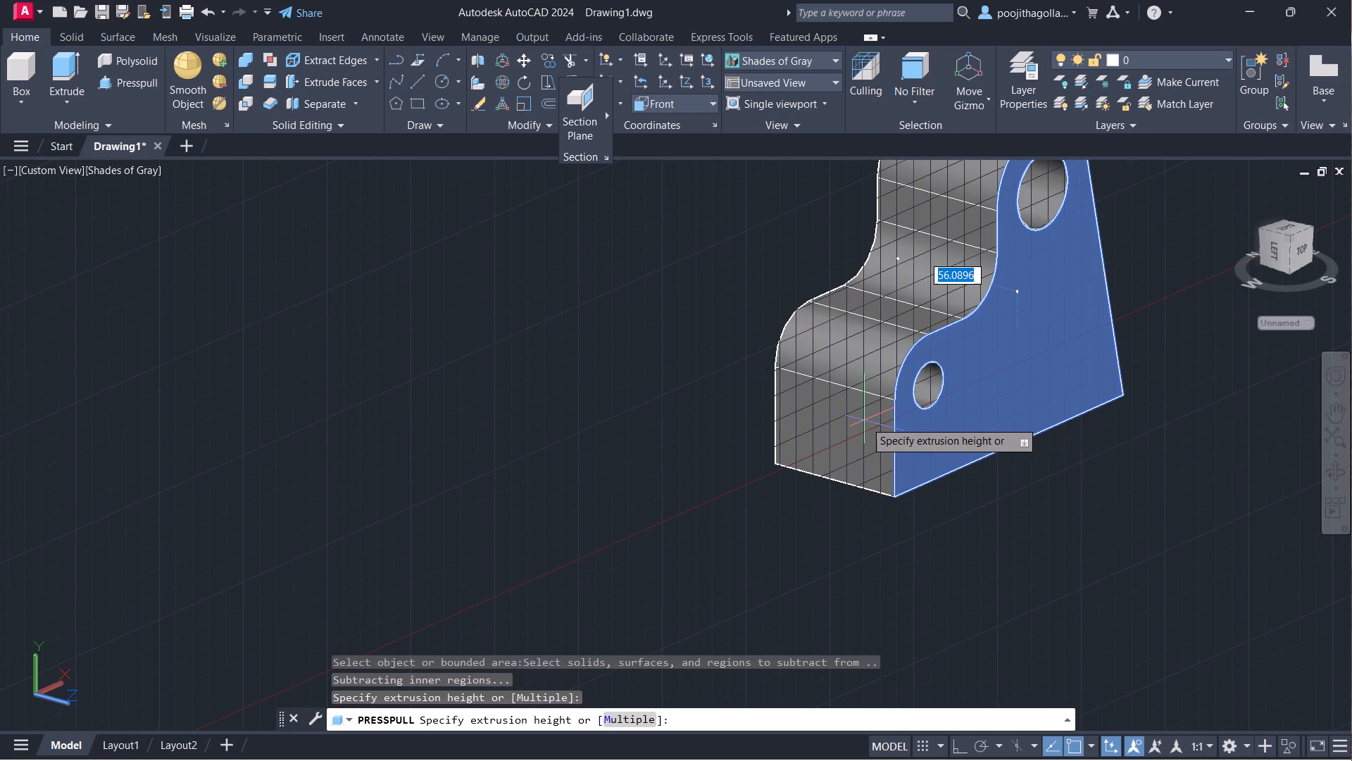
pyautogui.write('12')
pyautogui.press('Return')
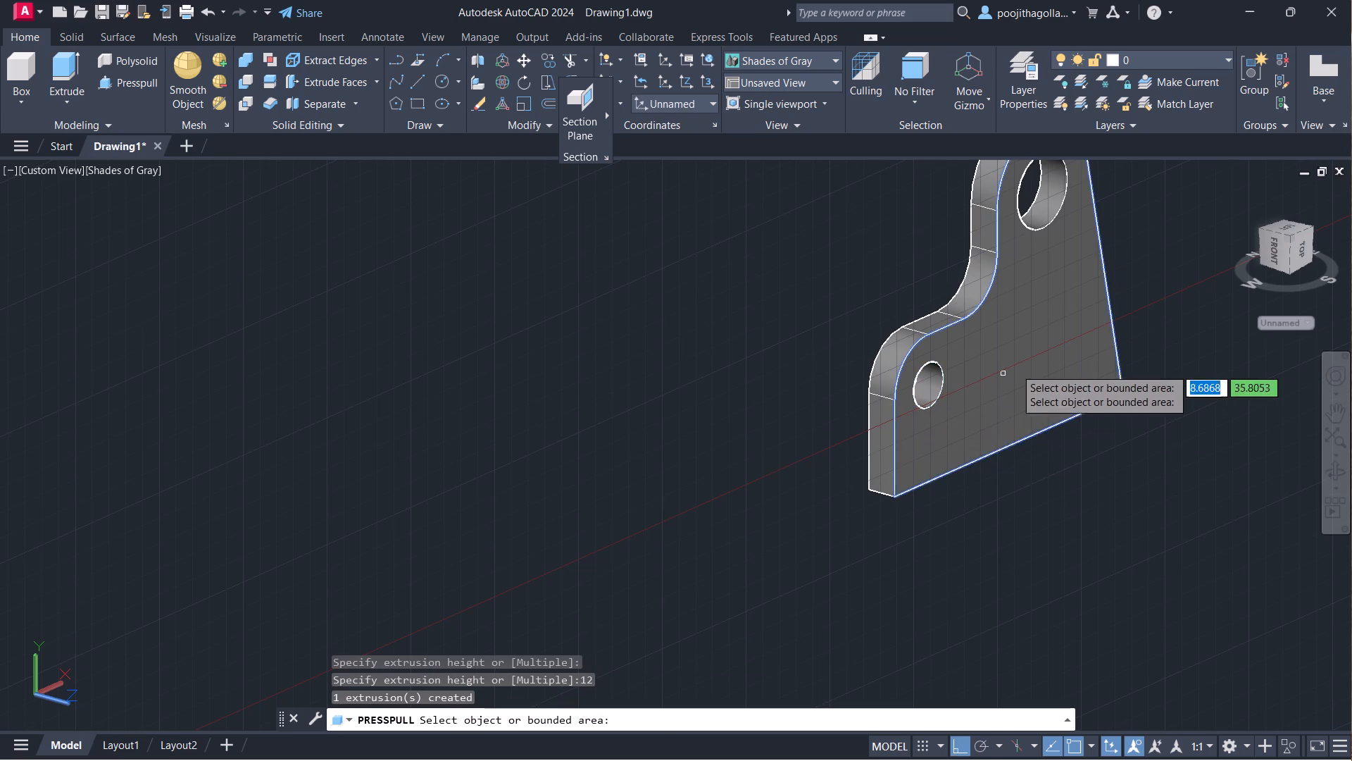
pyautogui.moveTo(1028, 357); pyautogui.dragTo(898, 416, button='middle')
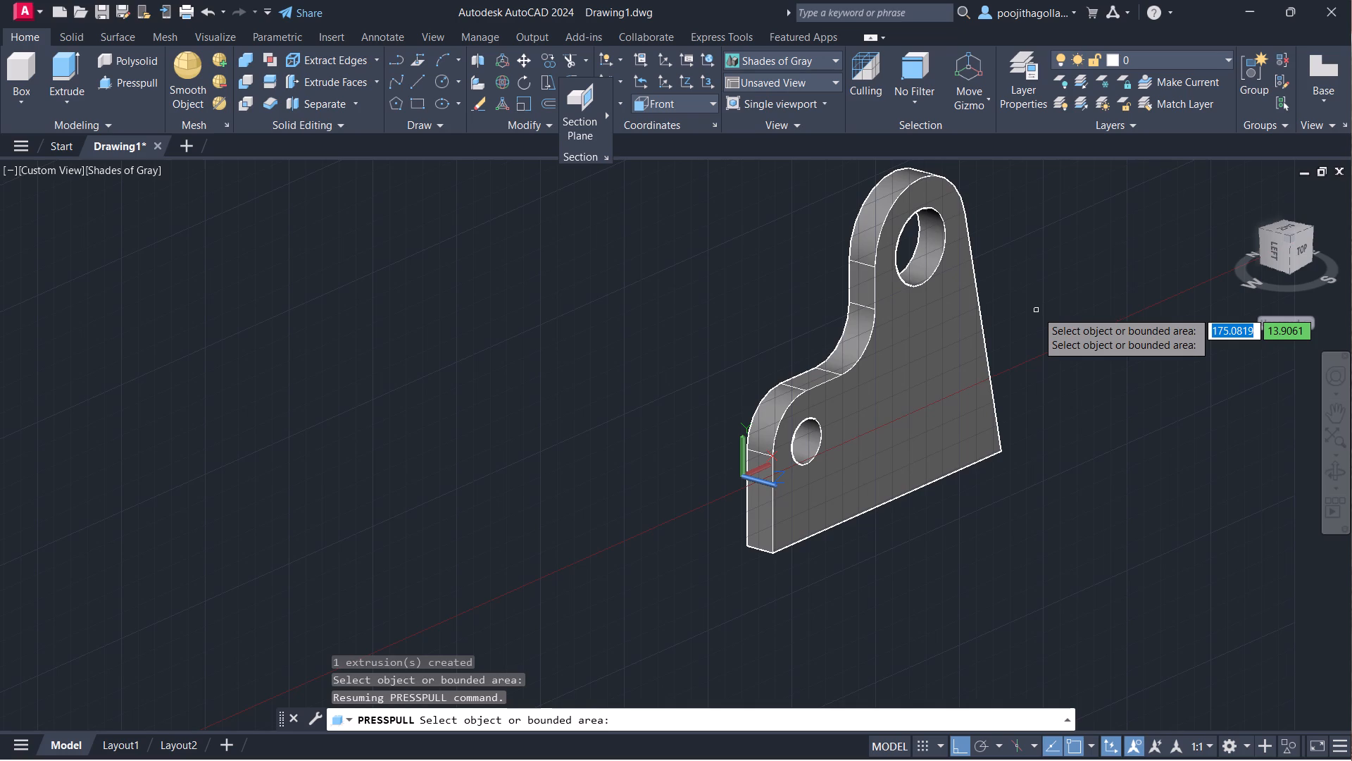
pyautogui.press('Escape')
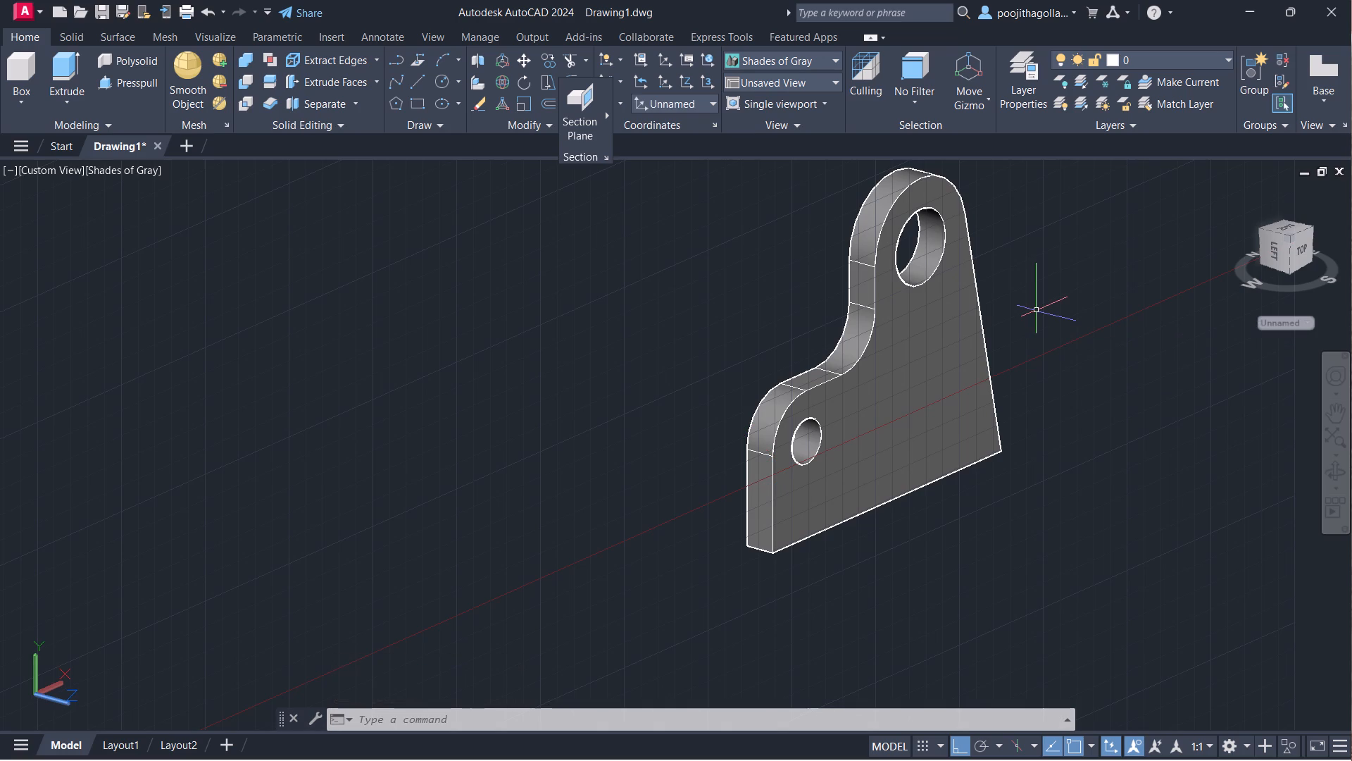
# Draw a radius 27 circle on the plate's front face, concentric with the larger upper hole.
pyautogui.press('c')
pyautogui.press('Return')
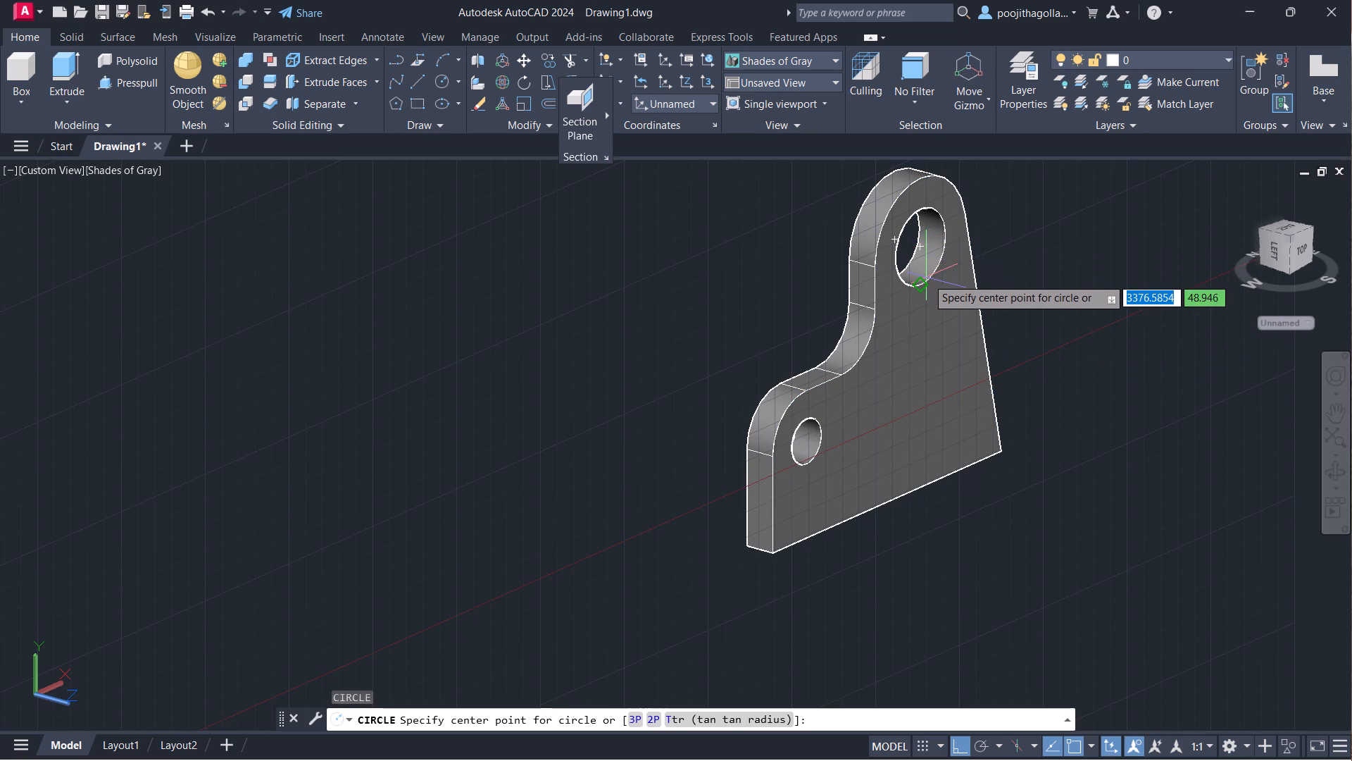
pyautogui.click(927, 242)
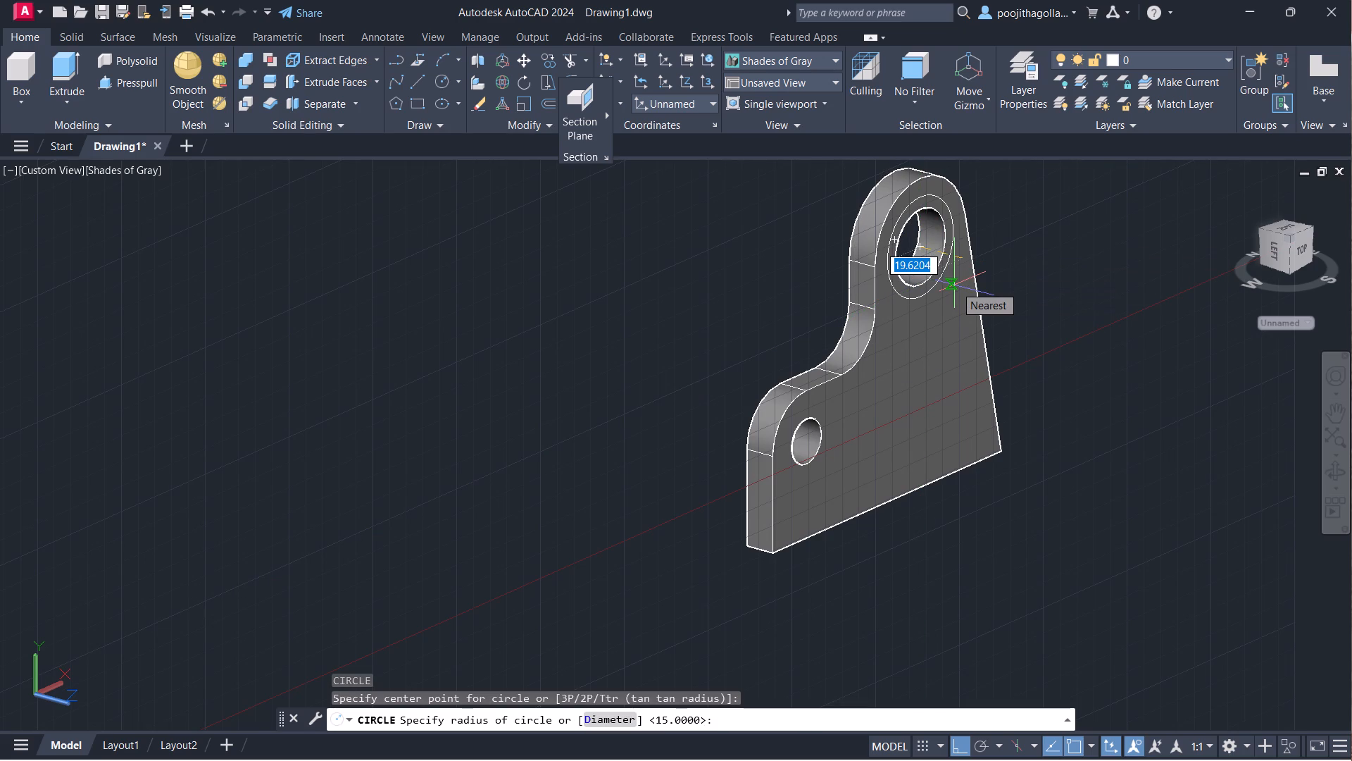
pyautogui.press('2')
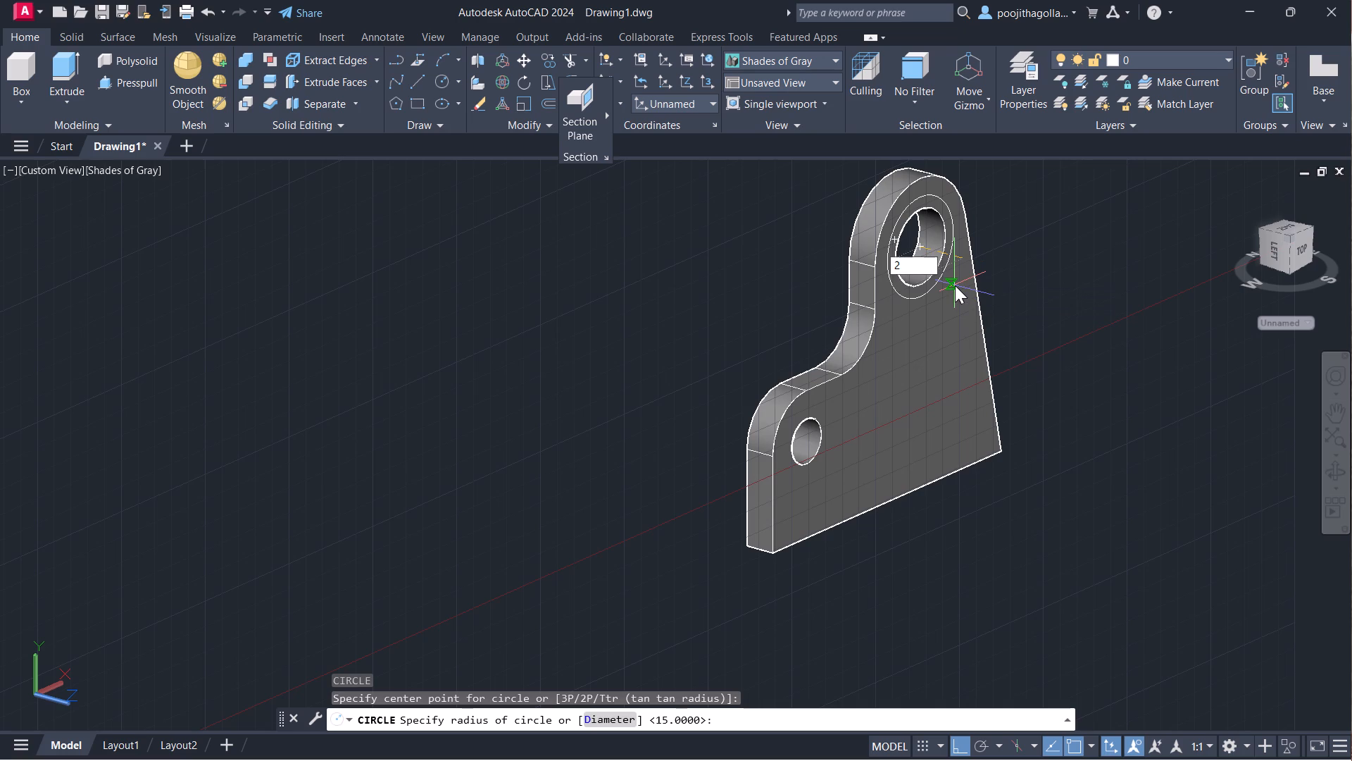
pyautogui.press('7')
pyautogui.press('Return')
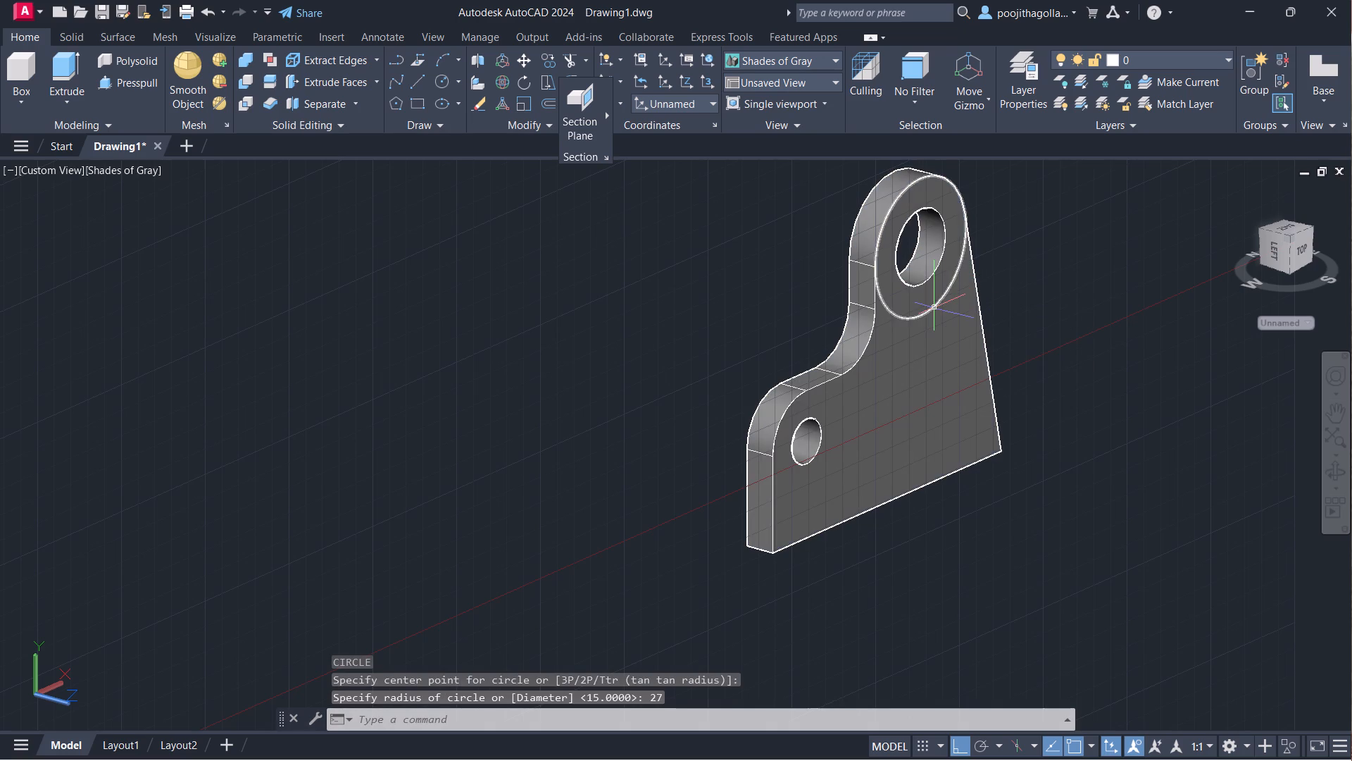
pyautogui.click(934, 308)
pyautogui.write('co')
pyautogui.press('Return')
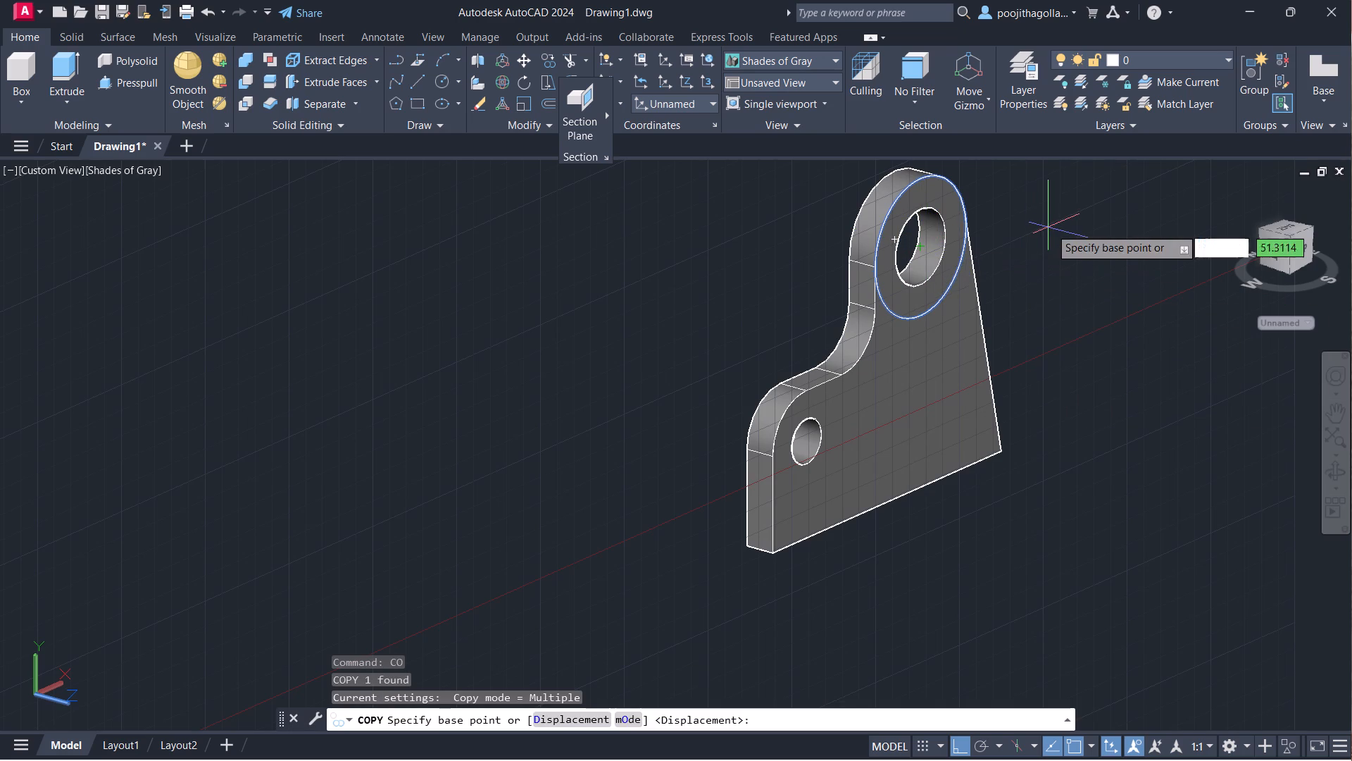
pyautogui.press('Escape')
# Draw a radius 20 circle on the plate's front face, concentric with the smaller lower hole.
pyautogui.press('c')
pyautogui.press('Return')
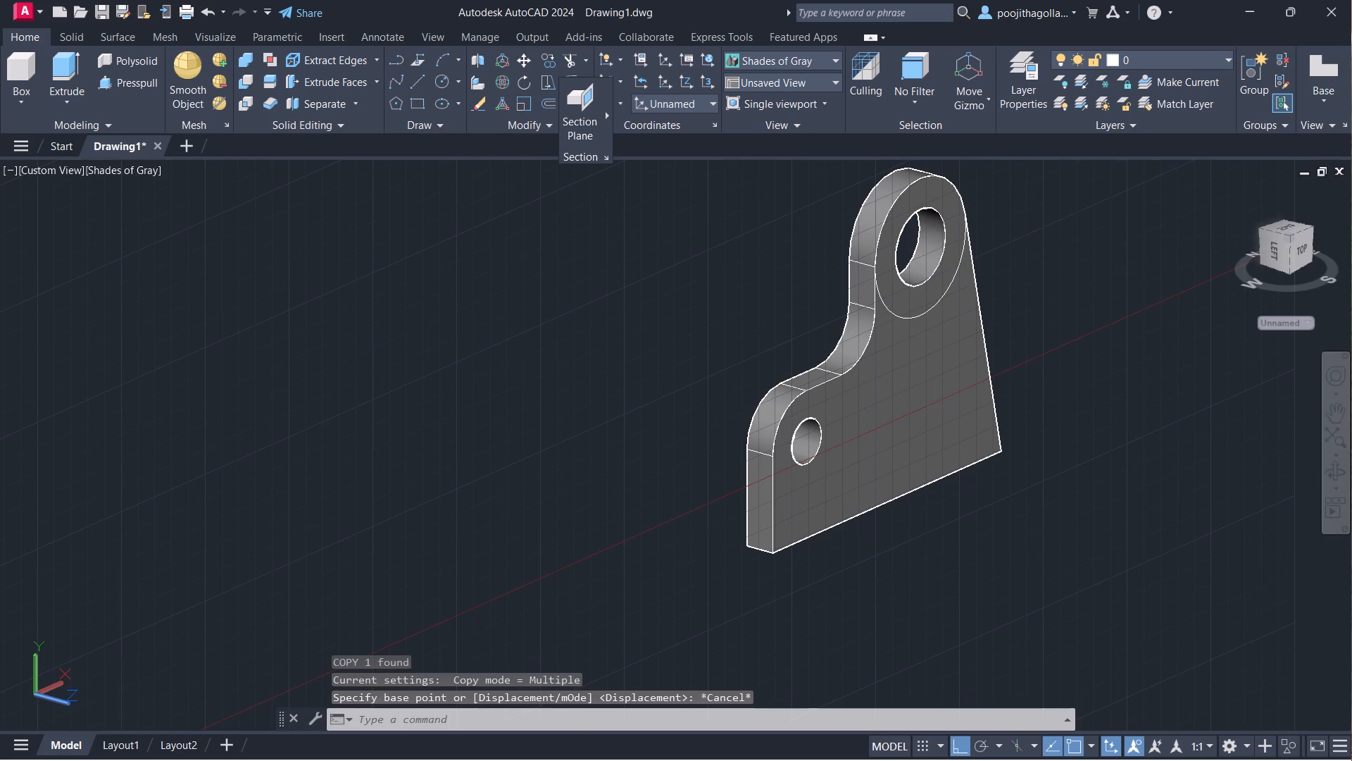
pyautogui.click(801, 443)
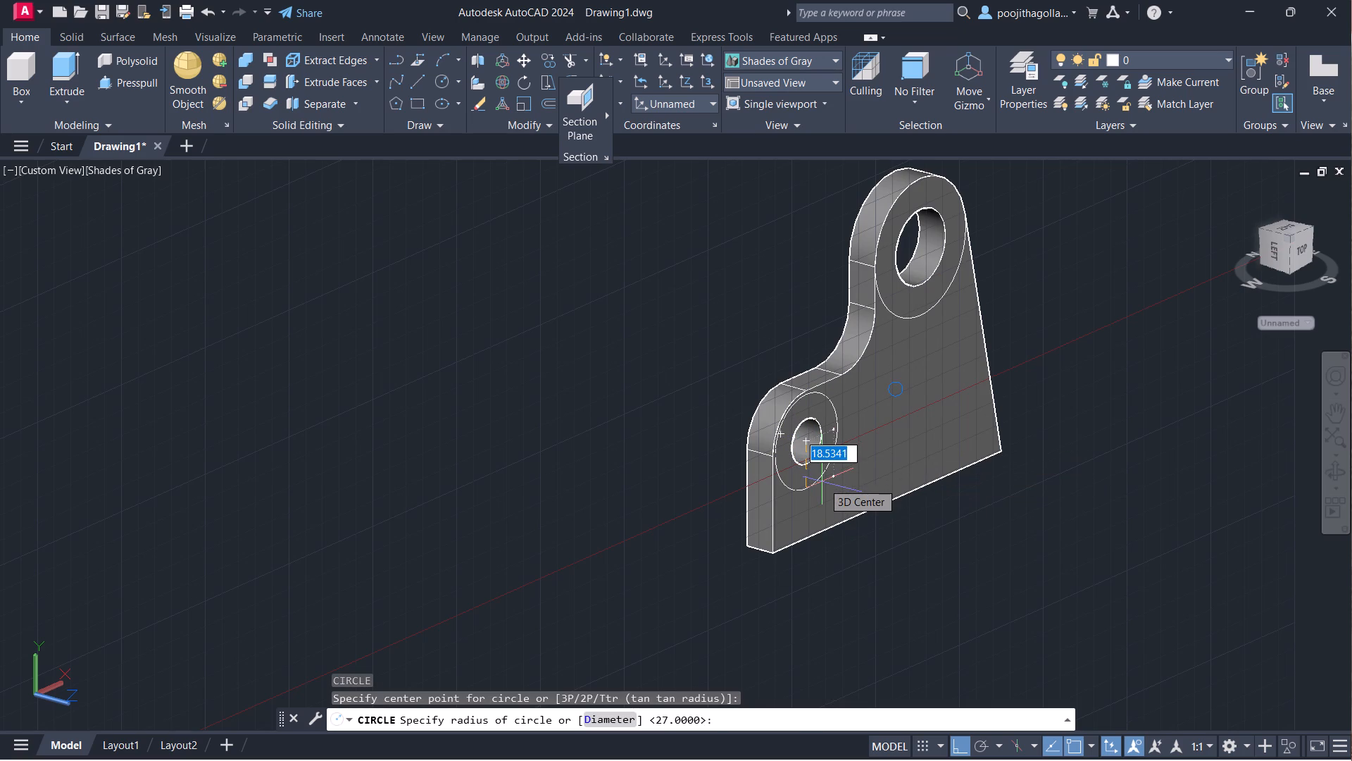
pyautogui.write('20')
pyautogui.press('Return')
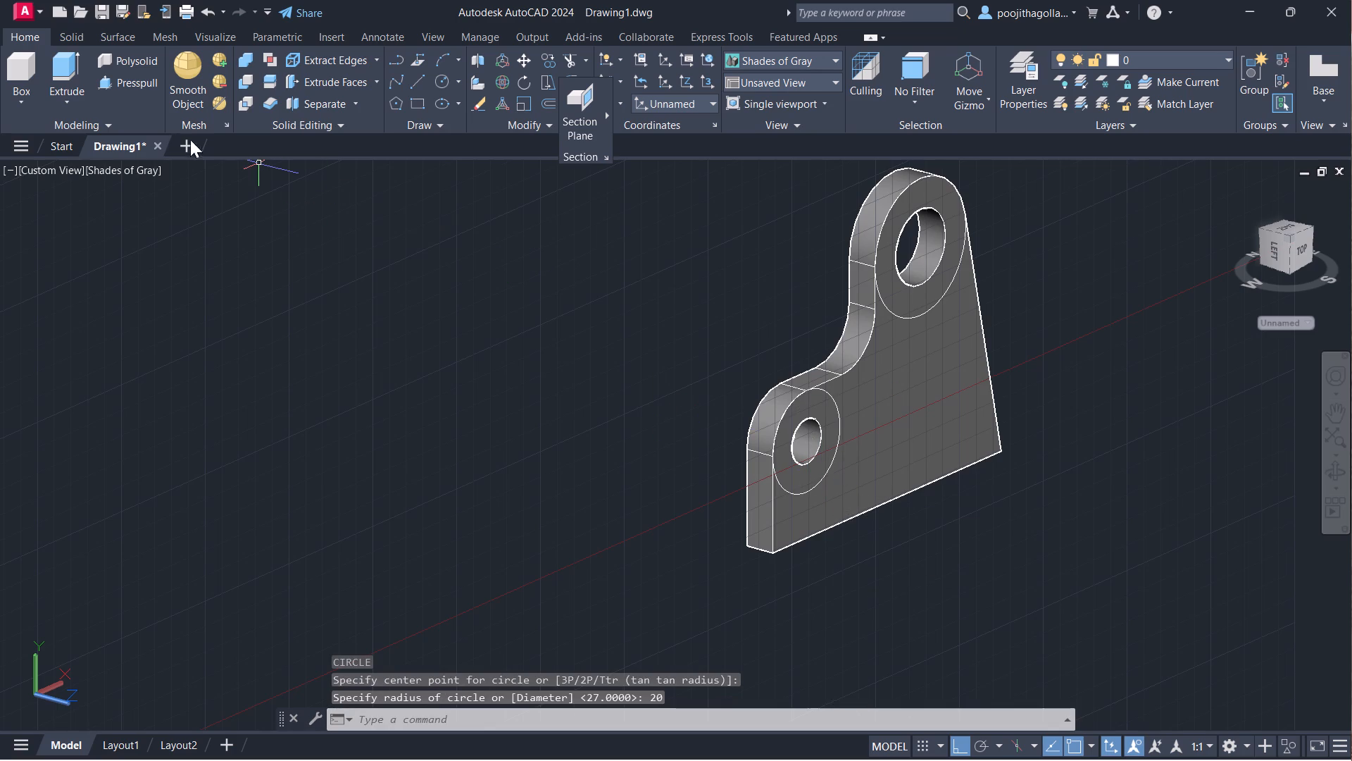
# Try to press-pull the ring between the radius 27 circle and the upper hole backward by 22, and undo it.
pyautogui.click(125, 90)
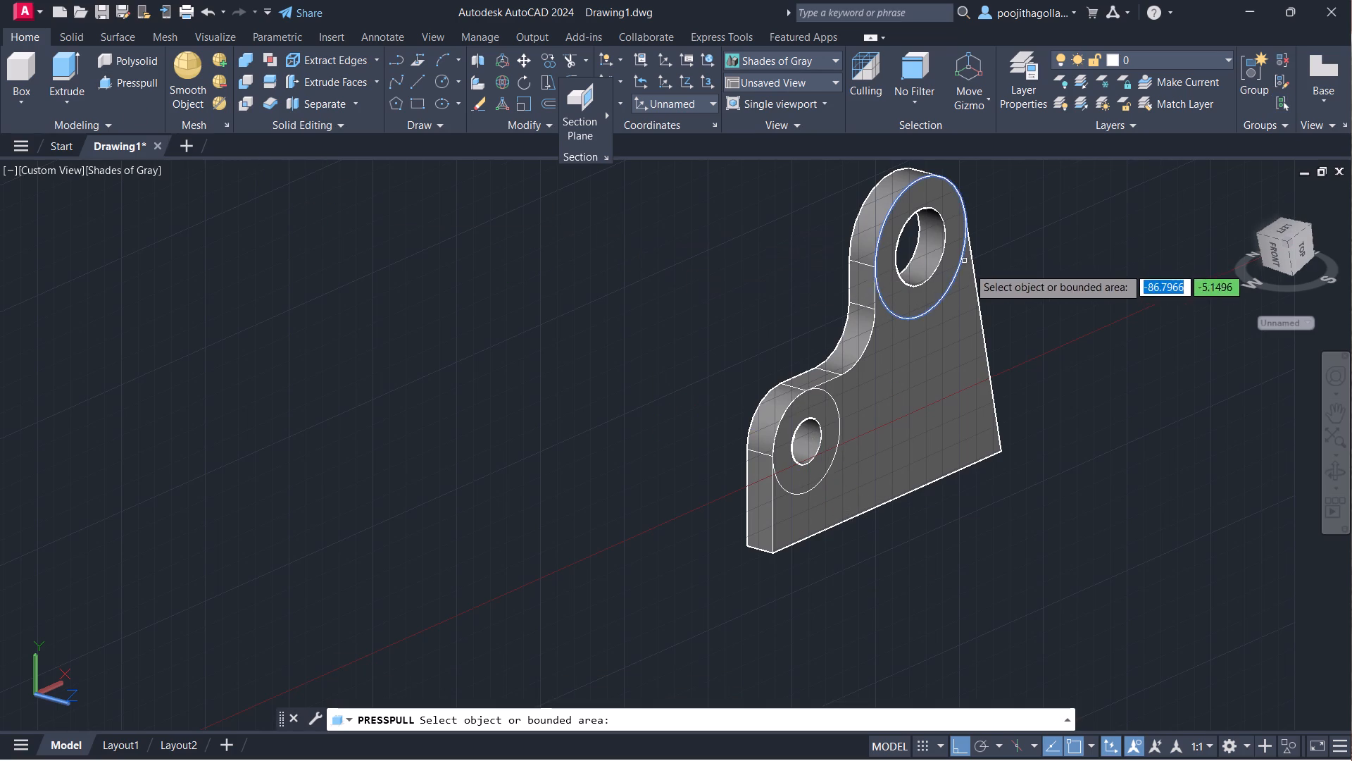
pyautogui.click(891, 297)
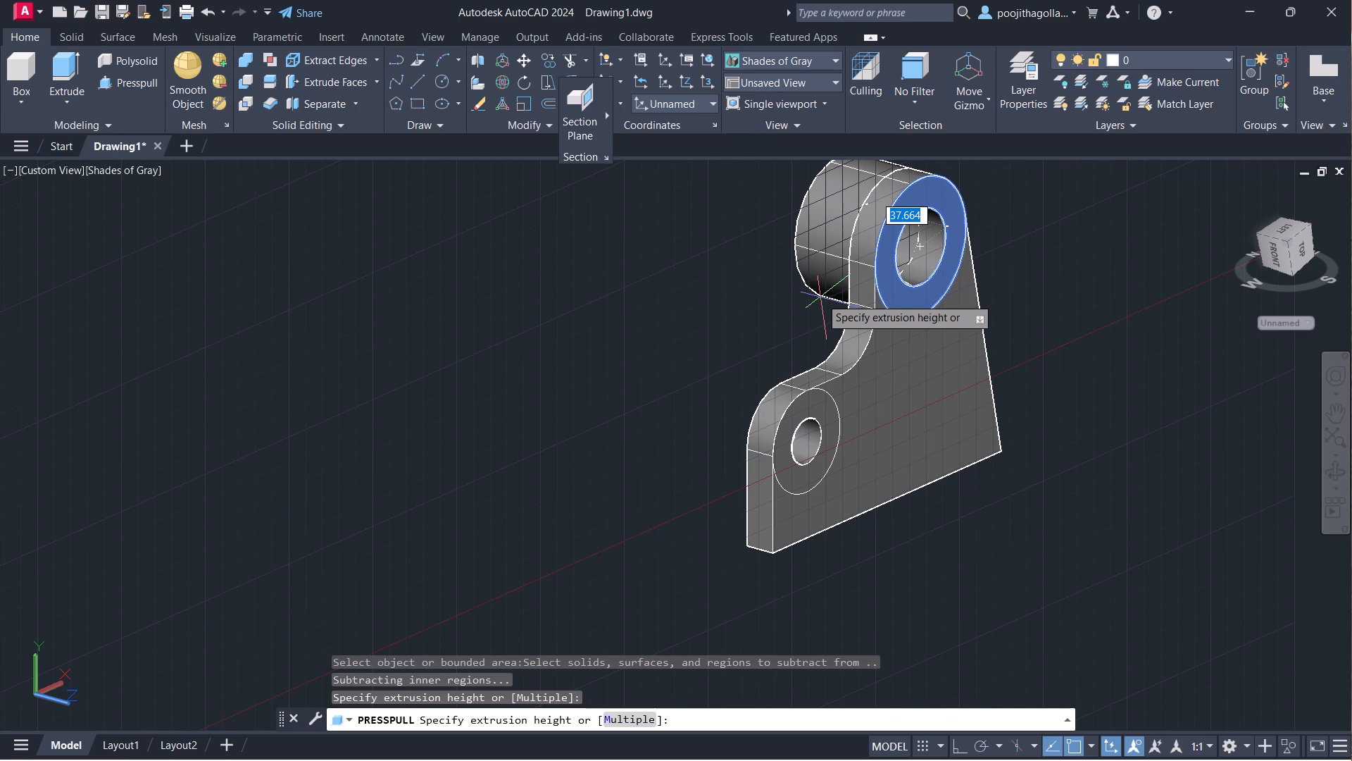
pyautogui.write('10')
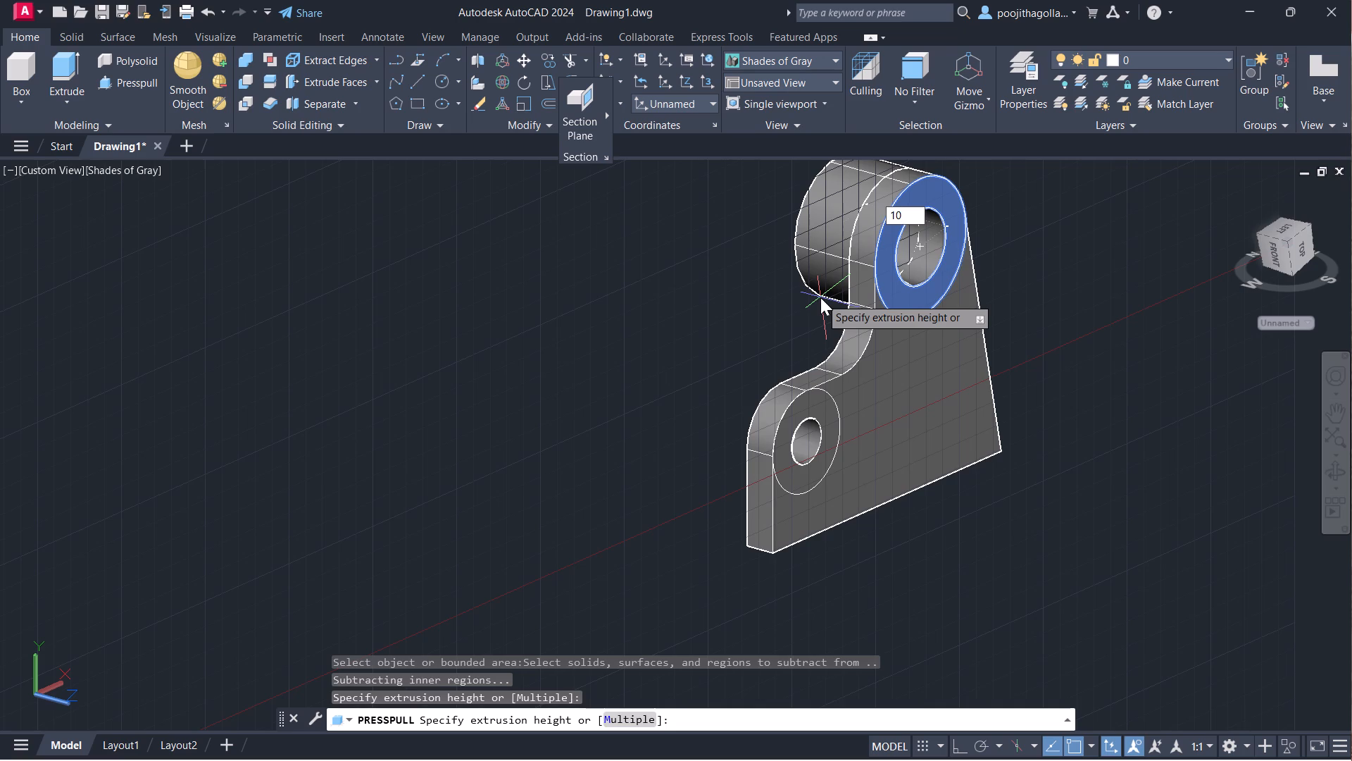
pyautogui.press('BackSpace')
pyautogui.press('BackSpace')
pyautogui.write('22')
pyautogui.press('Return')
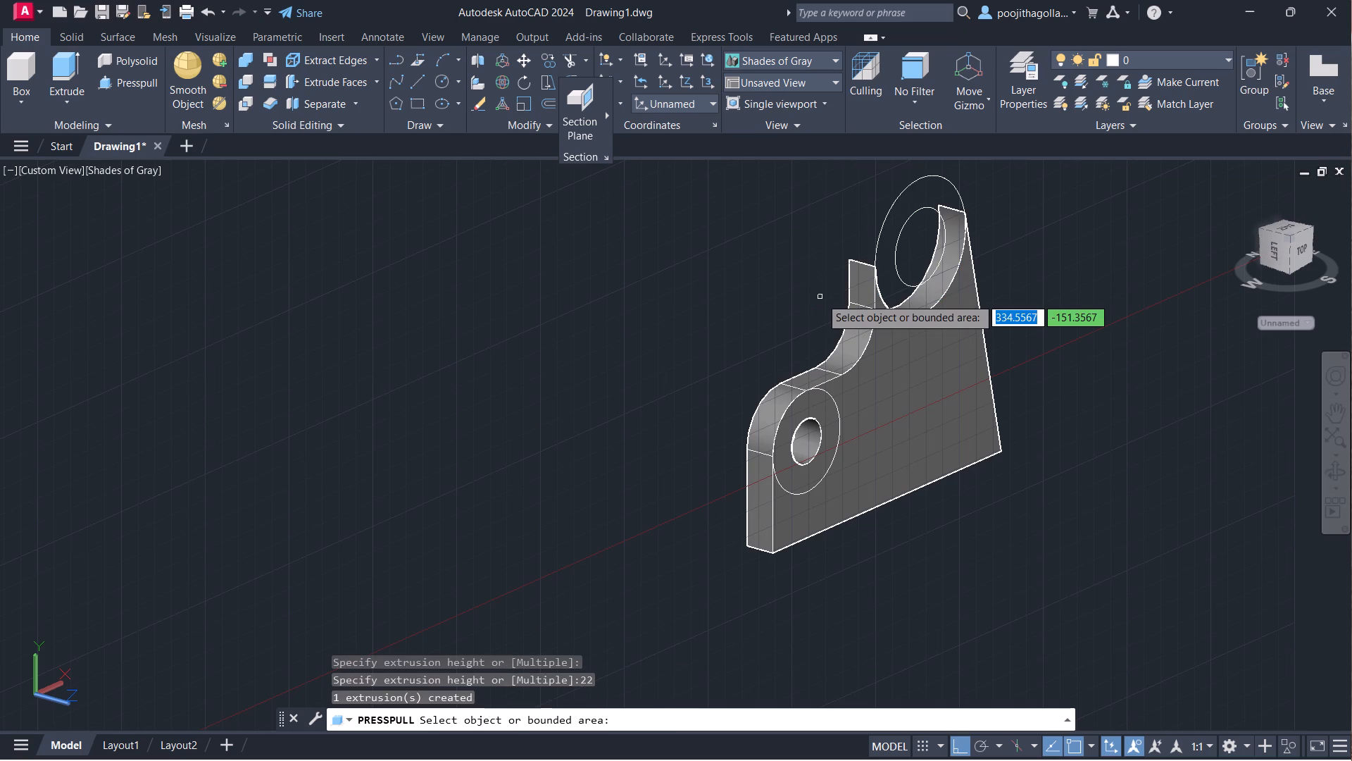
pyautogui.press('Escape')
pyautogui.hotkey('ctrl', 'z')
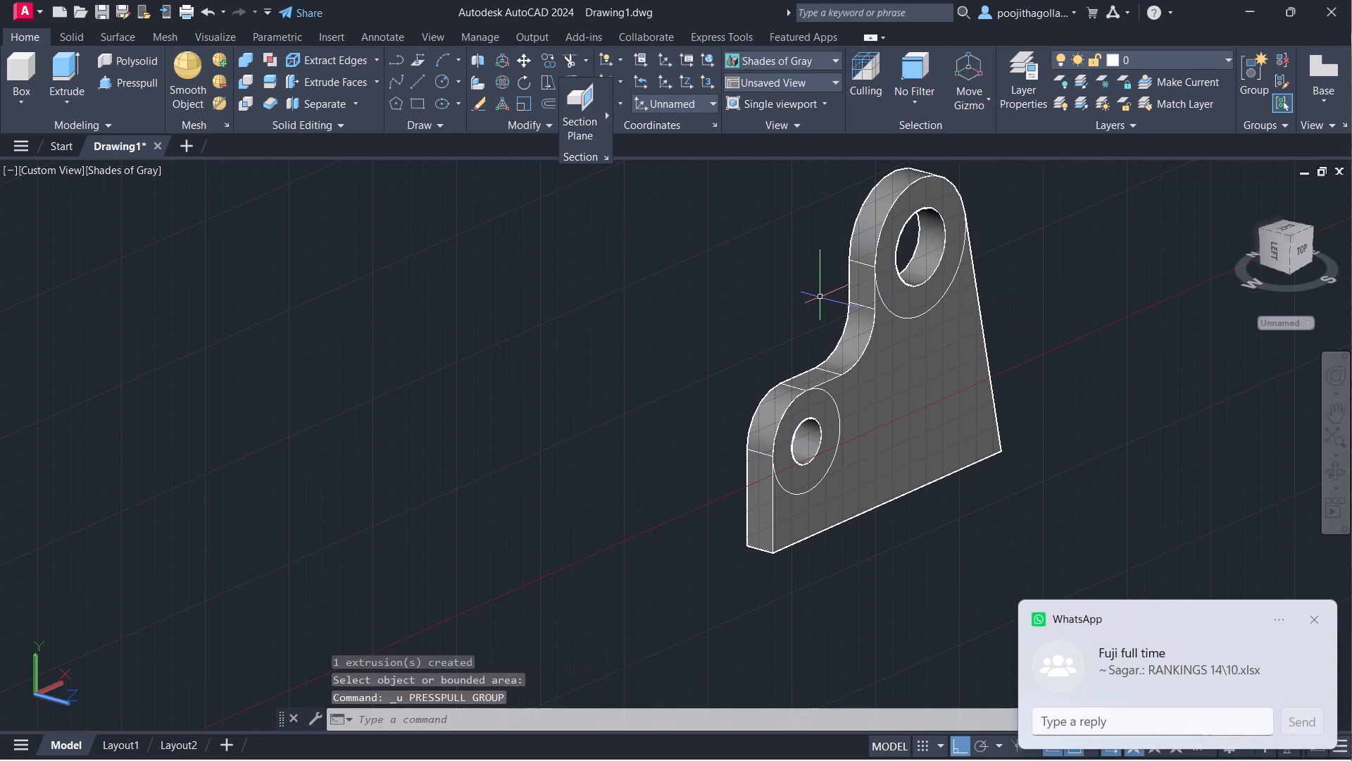
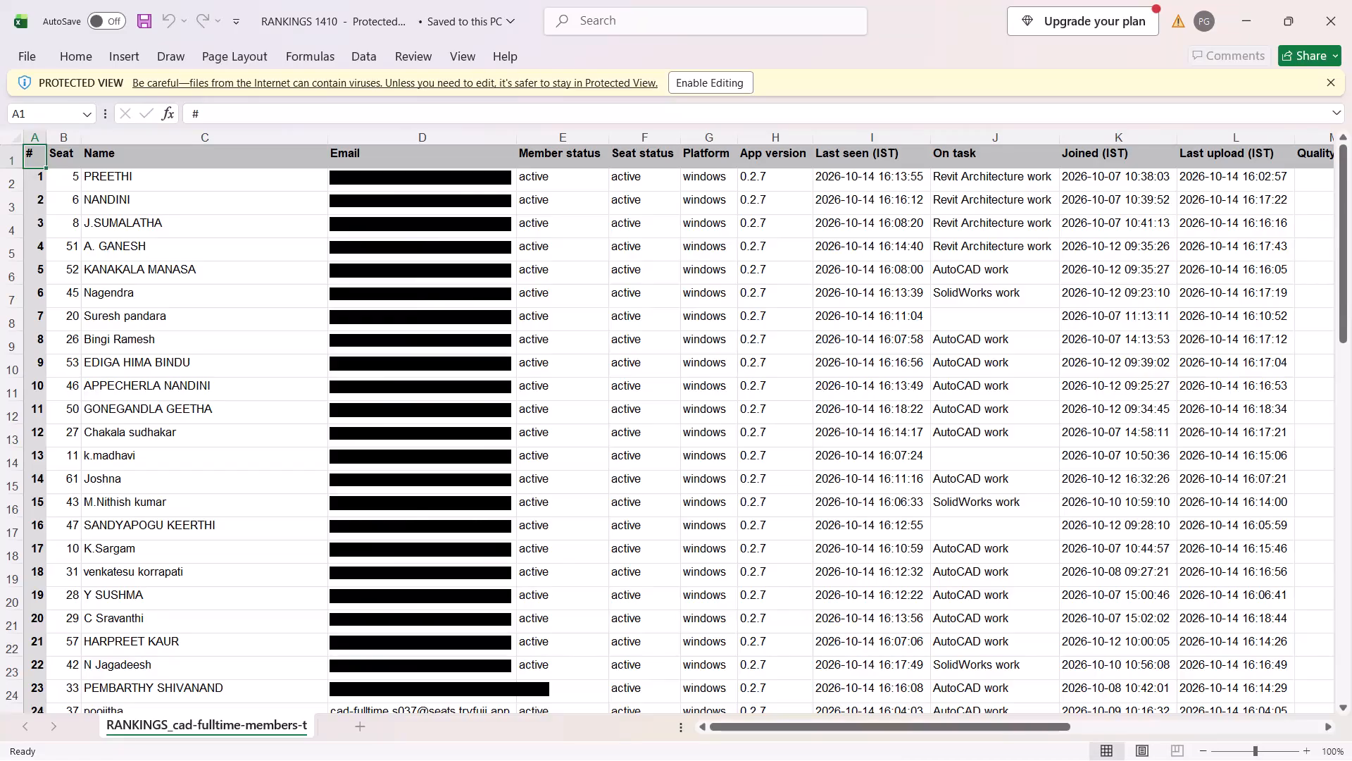
# Review the RANKINGS 1410 workbook in Excel, examining the members' status, assigned task, last-seen and last-upload entries.
pyautogui.scroll(-2, 488, 356)
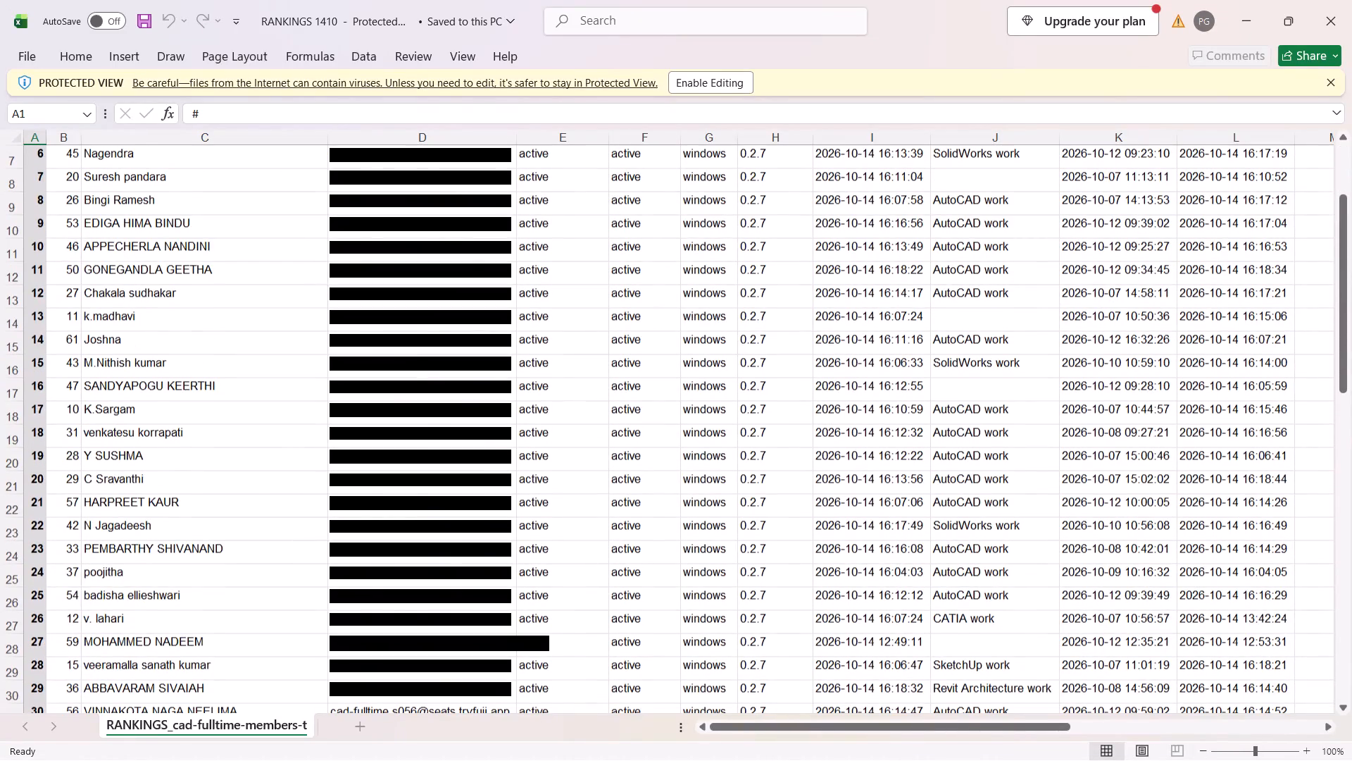
pyautogui.scroll(-1, 488, 357)
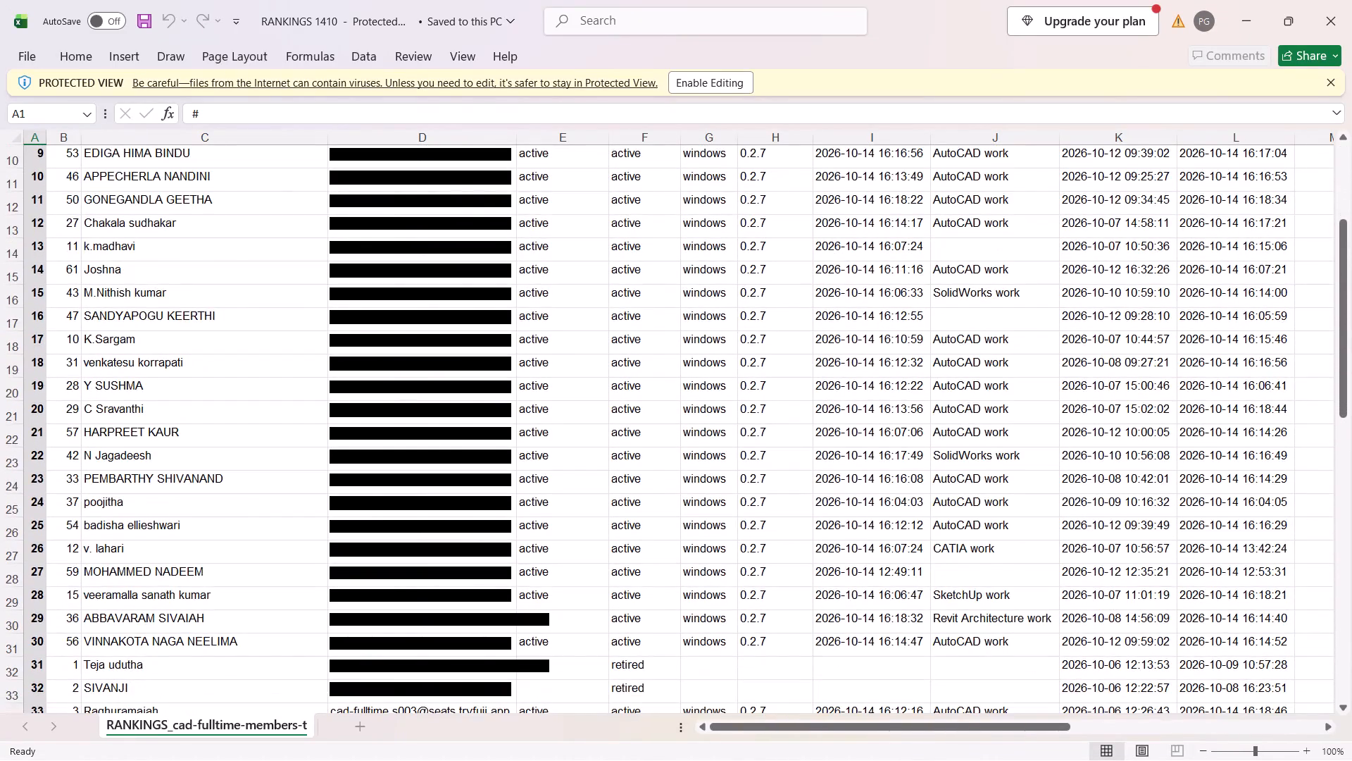
pyautogui.scroll(-10, 258, 407)
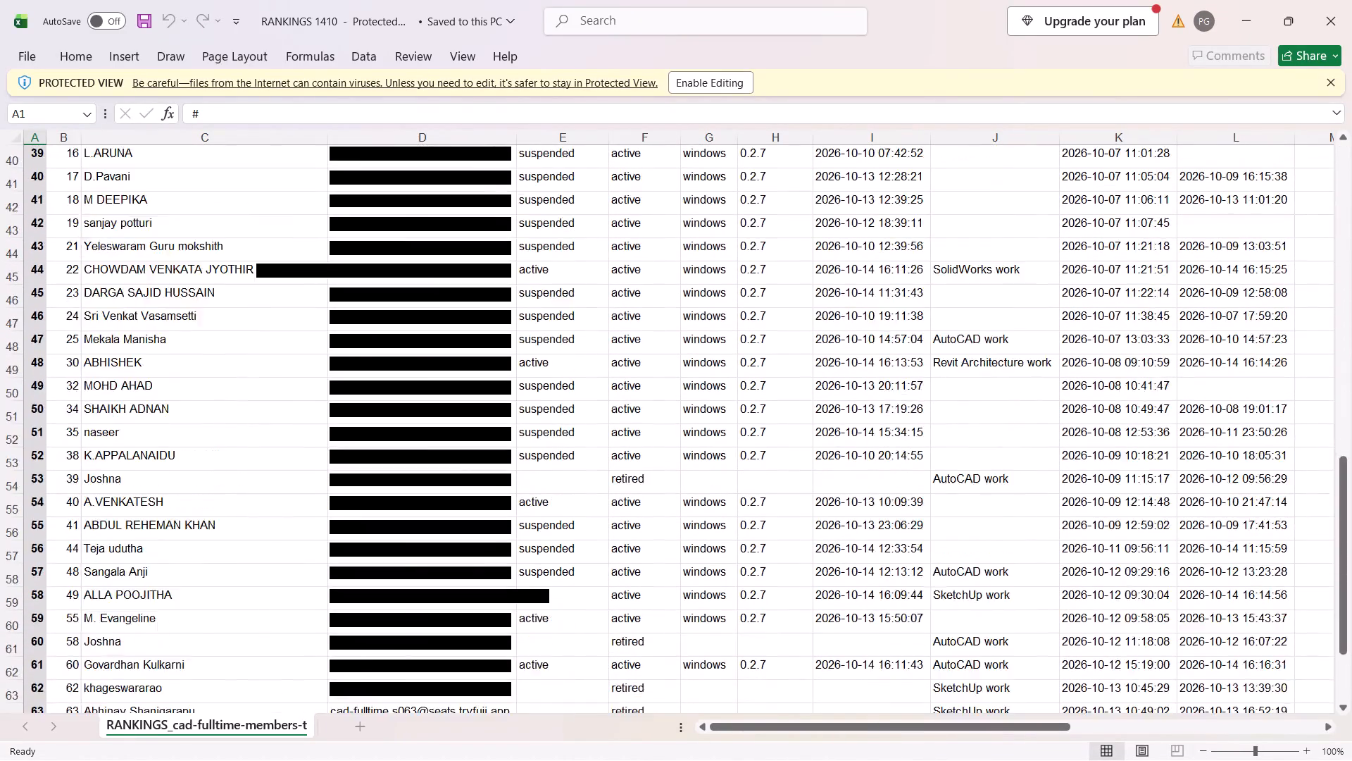
pyautogui.scroll(-6, 254, 409)
pyautogui.scroll(5, 254, 409)
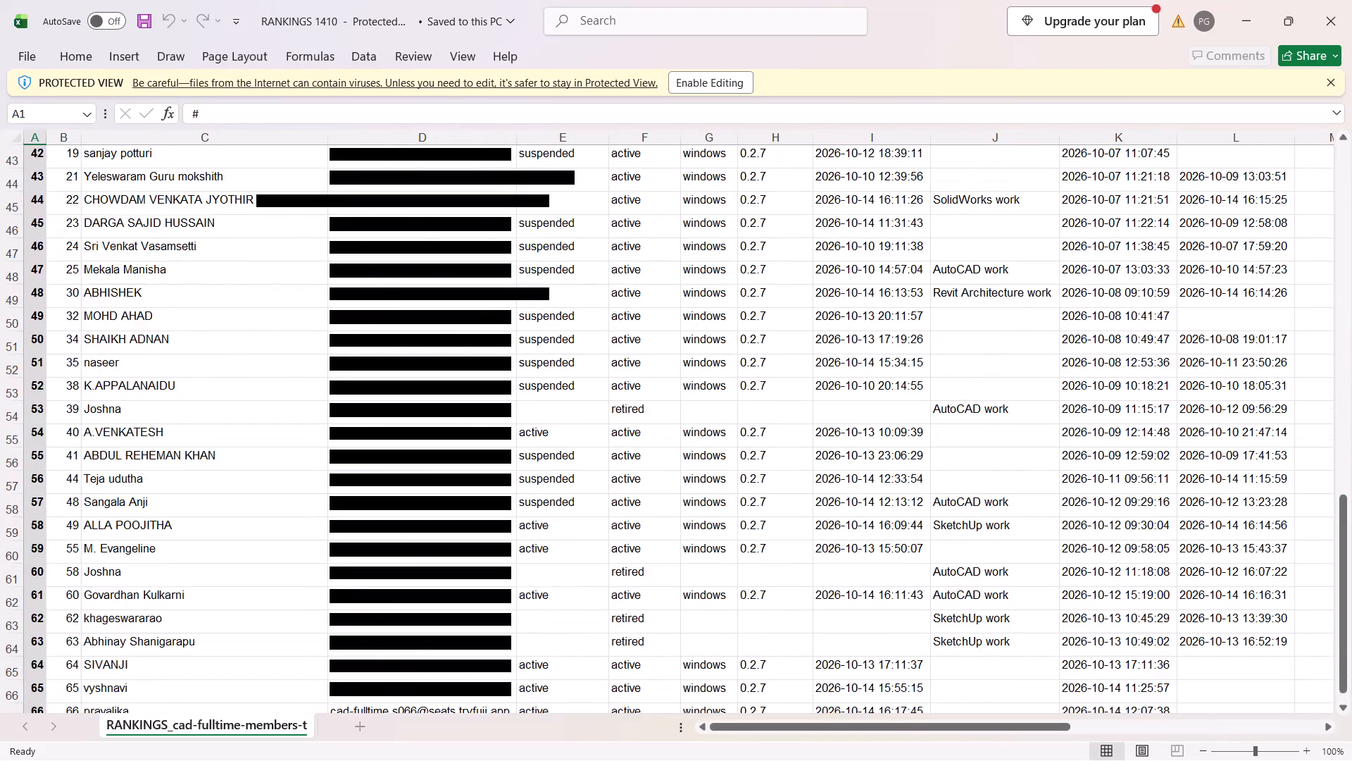
pyautogui.scroll(11, 254, 409)
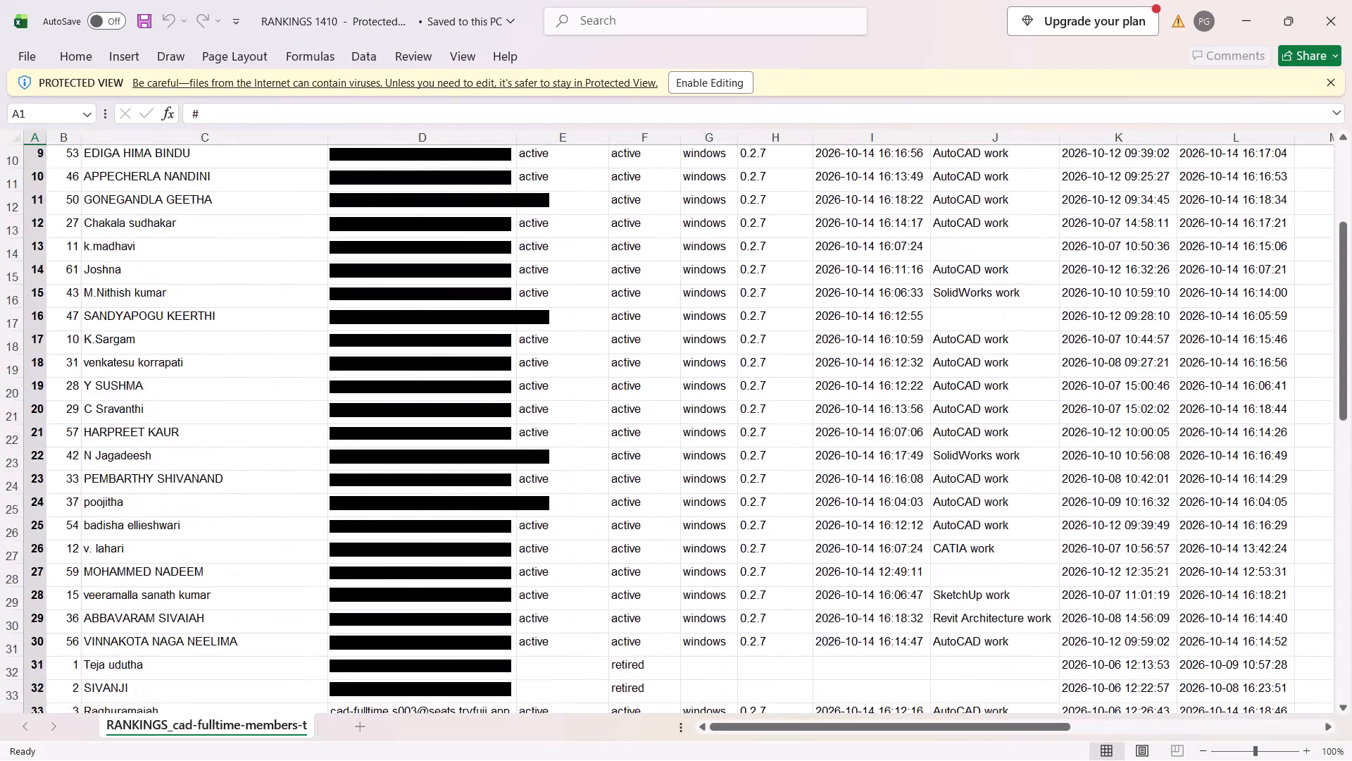
pyautogui.scroll(5, 254, 409)
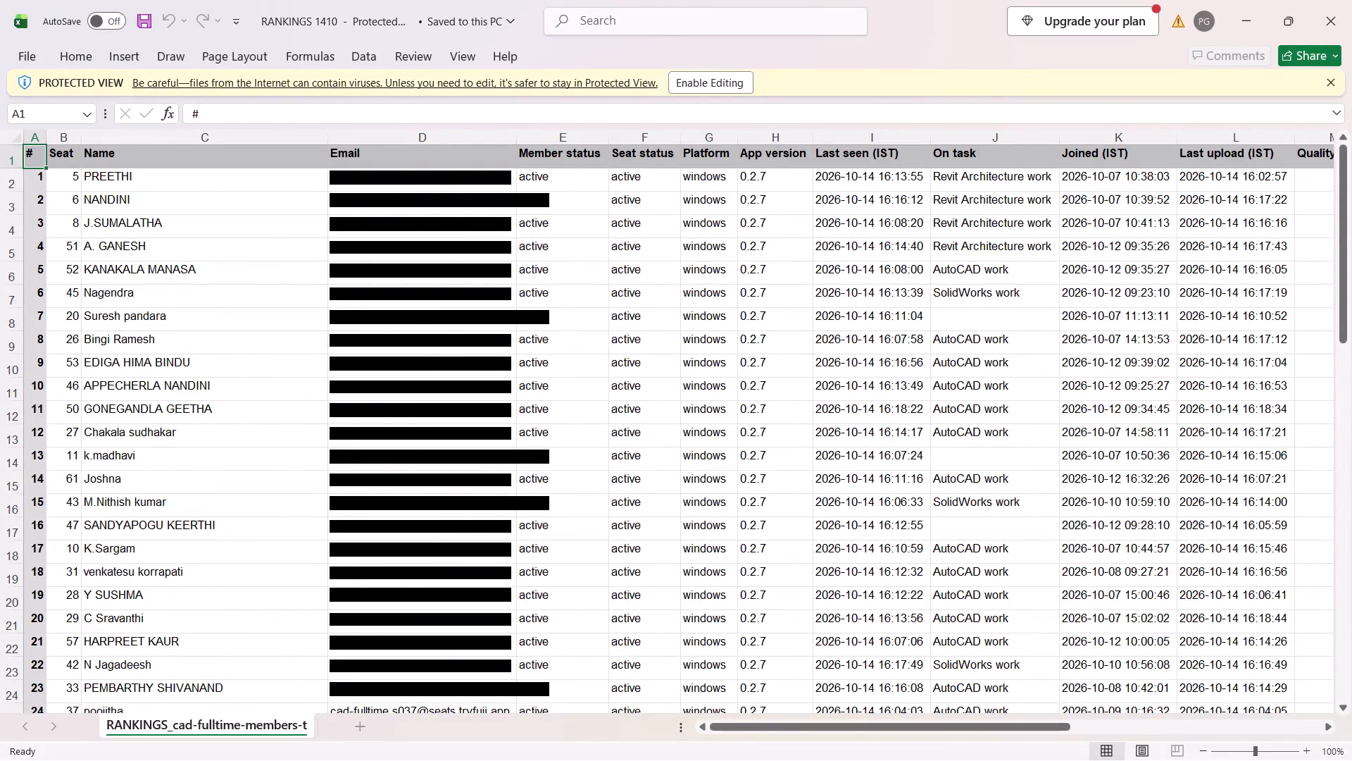
pyautogui.scroll(-2, 251, 413)
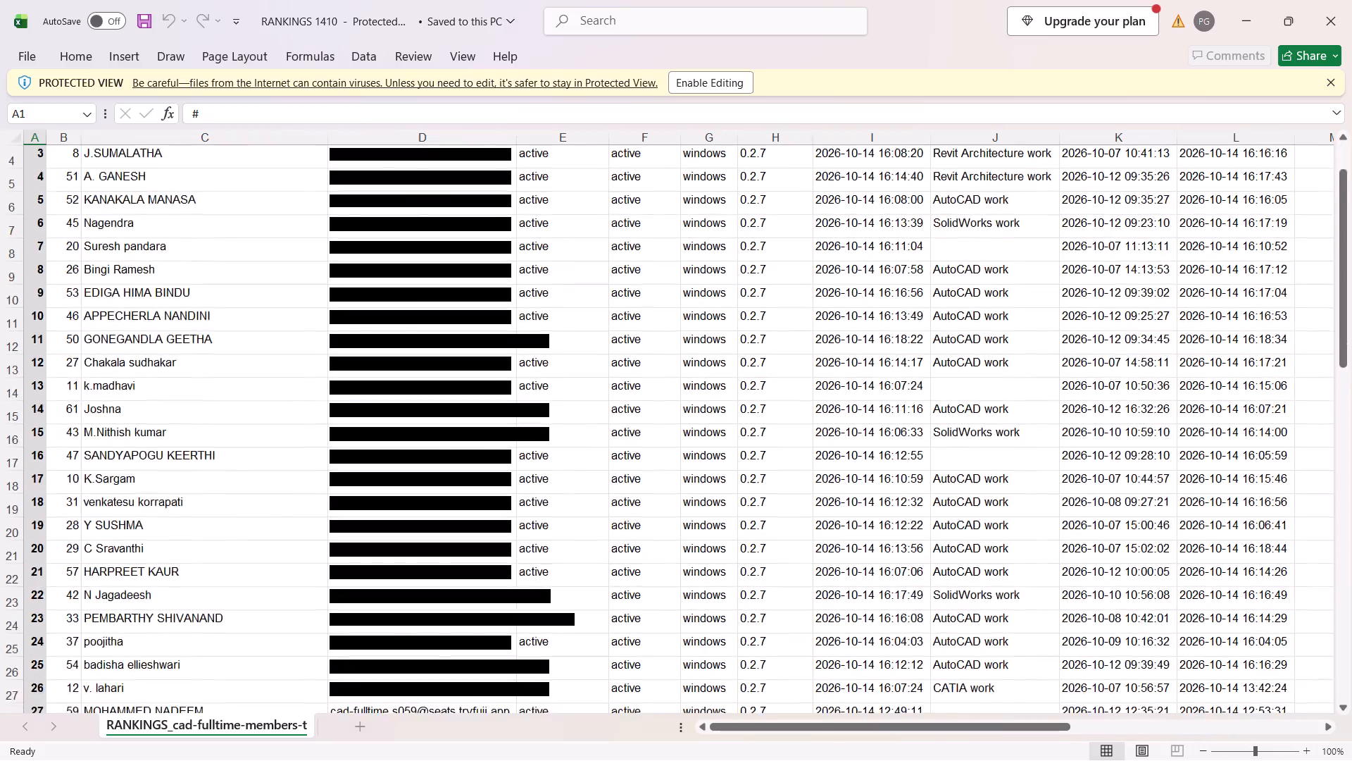
pyautogui.scroll(-5, 251, 413)
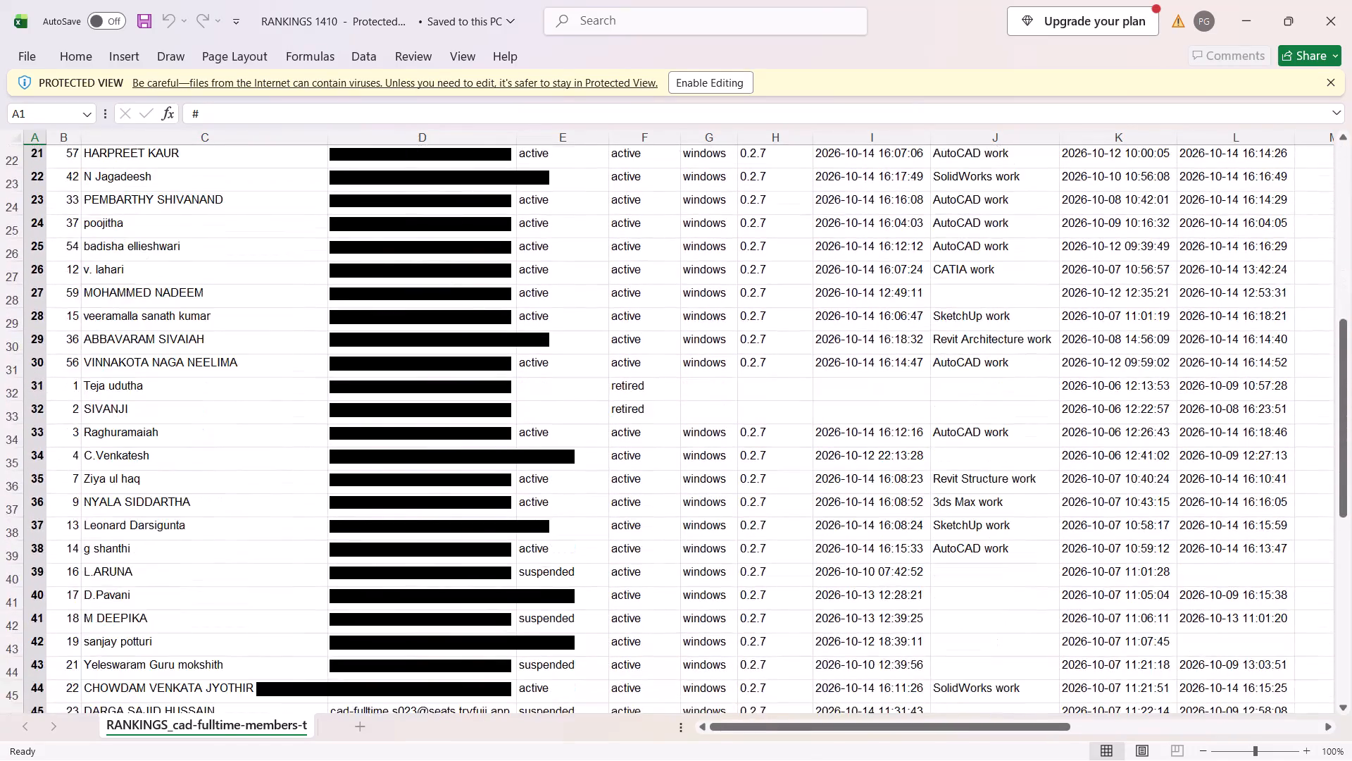
pyautogui.scroll(-5, 251, 413)
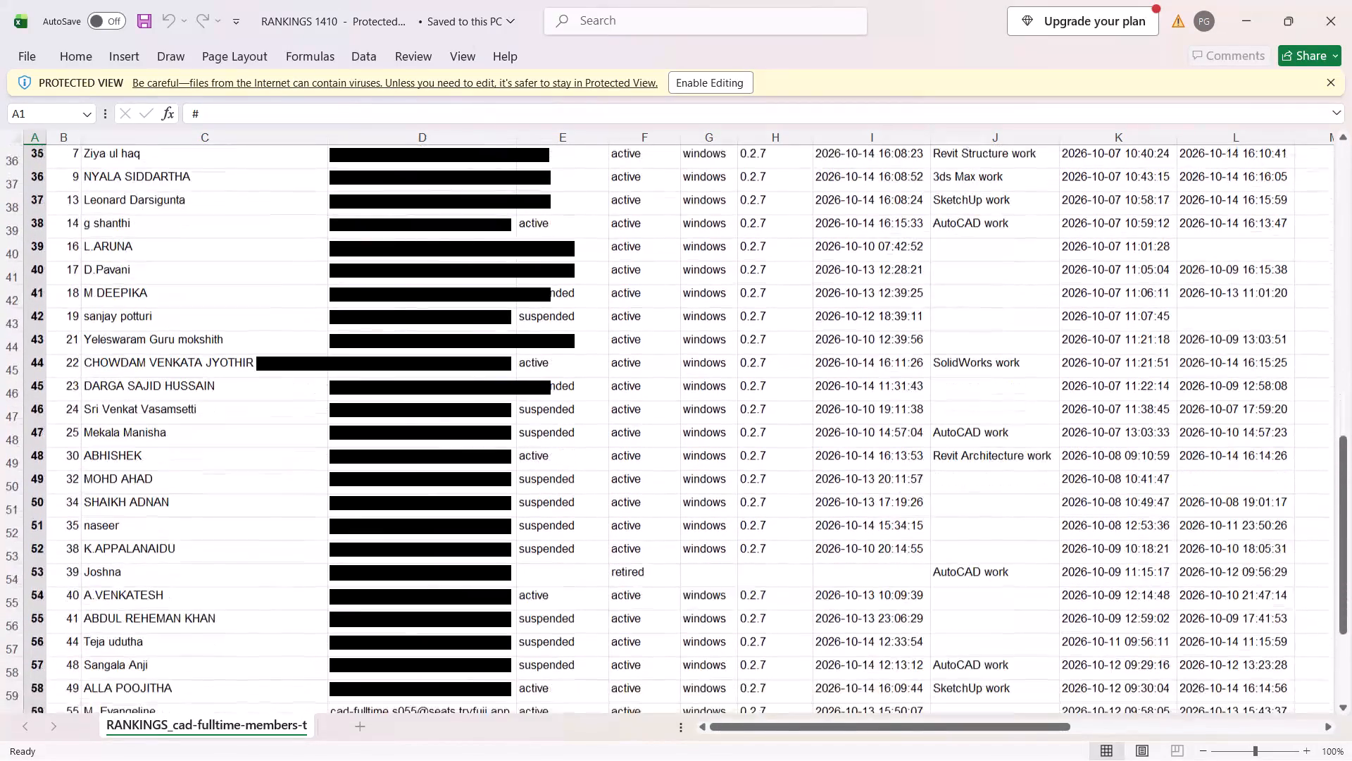
pyautogui.scroll(-3, 251, 414)
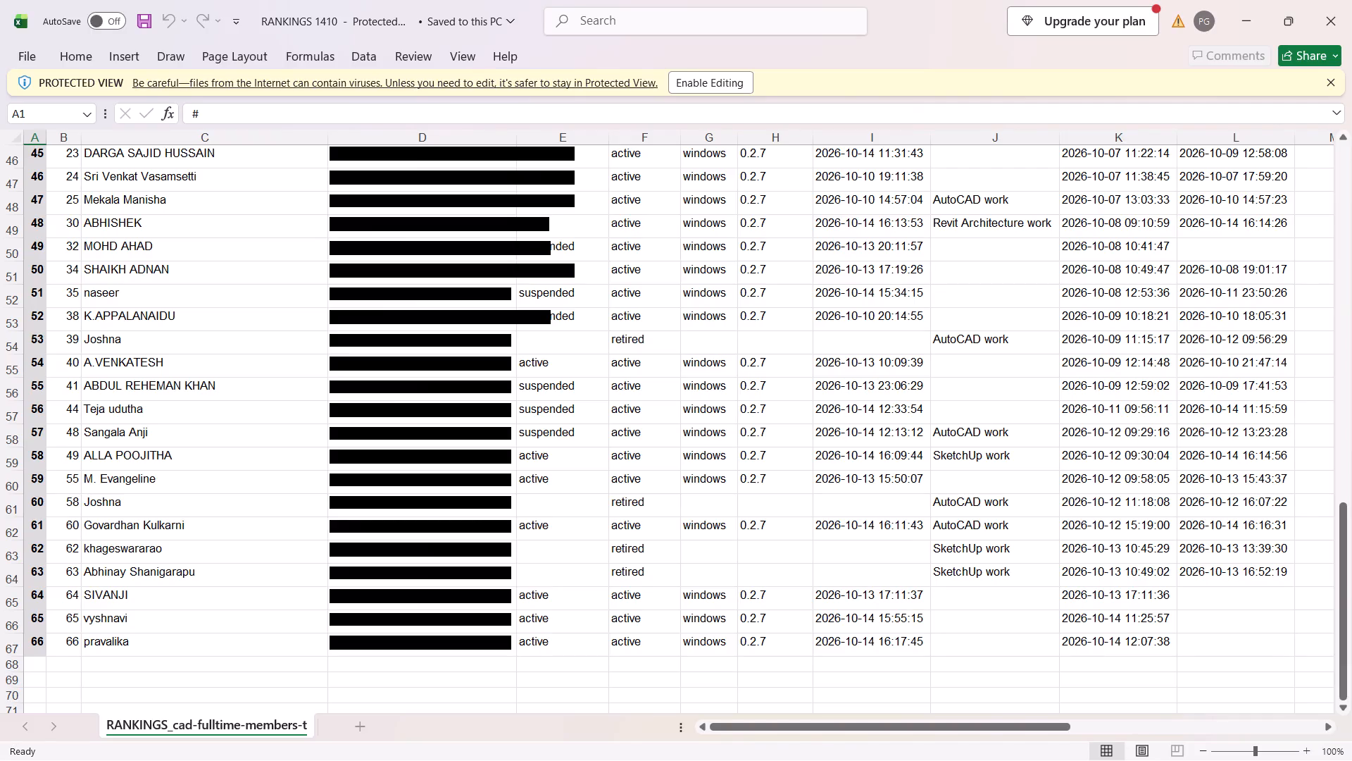
pyautogui.scroll(1, 182, 491)
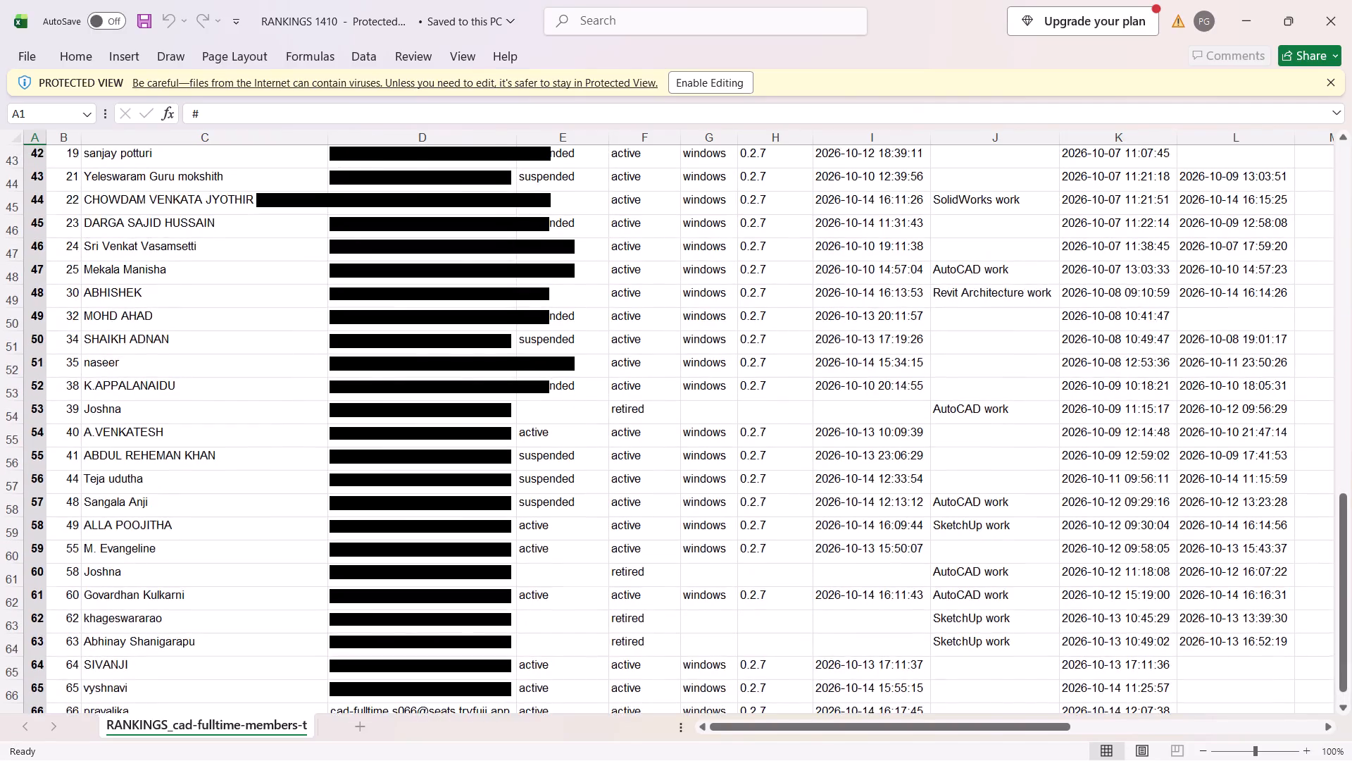
pyautogui.scroll(6, 182, 491)
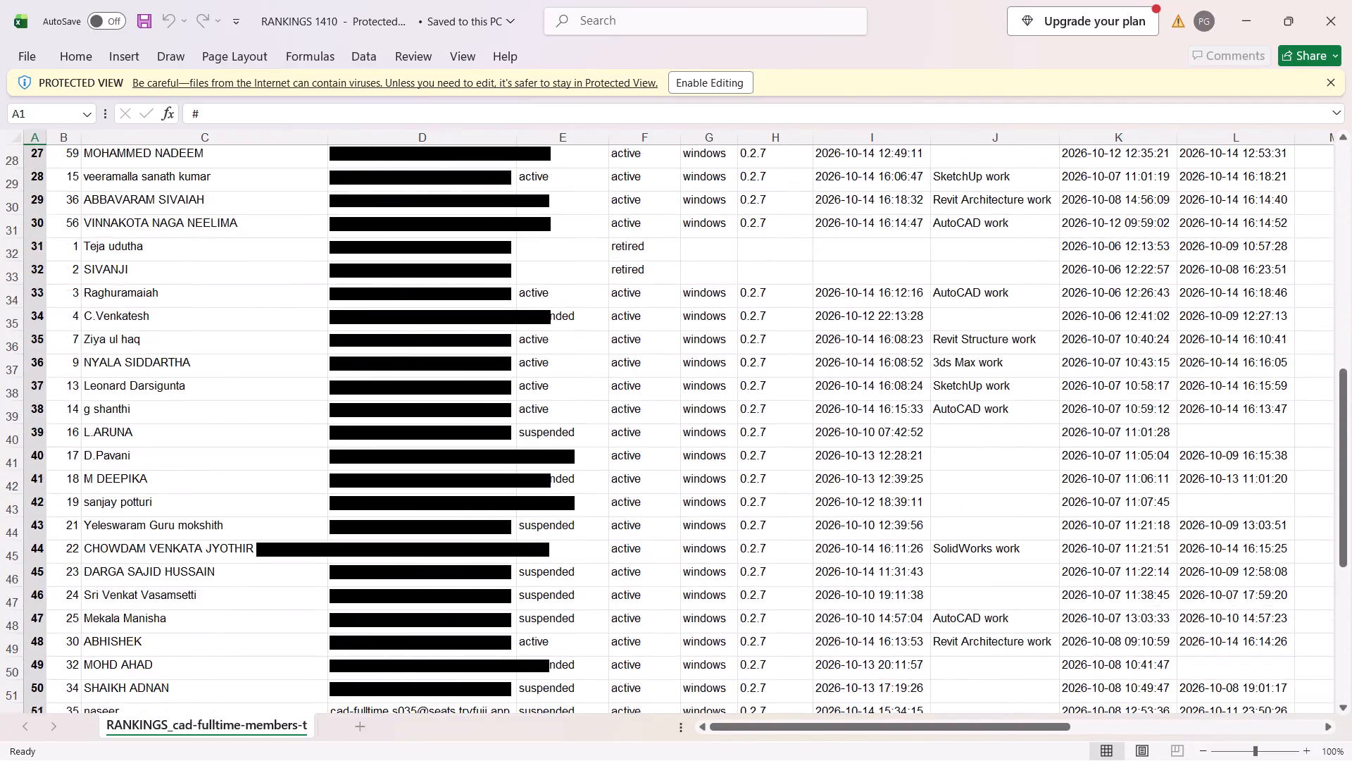
pyautogui.scroll(1, 182, 491)
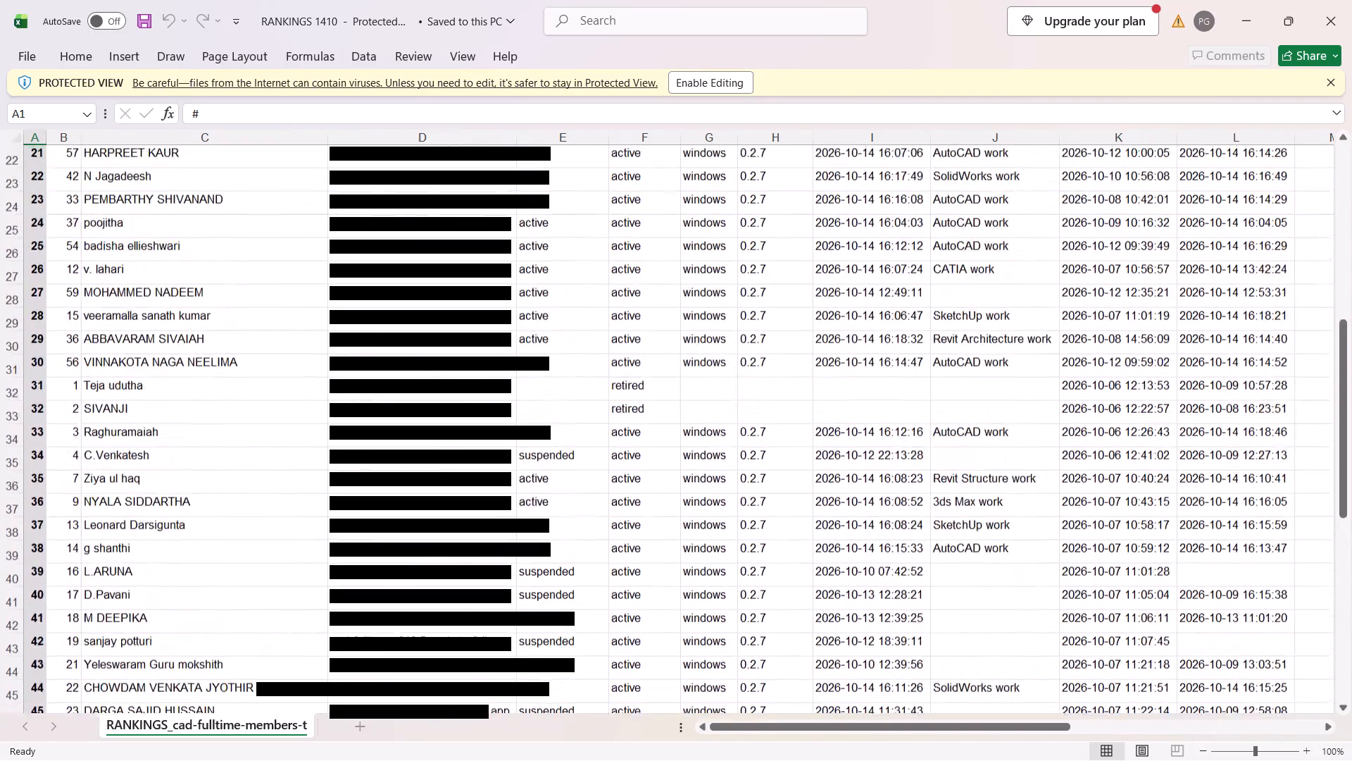
pyautogui.scroll(1, 182, 491)
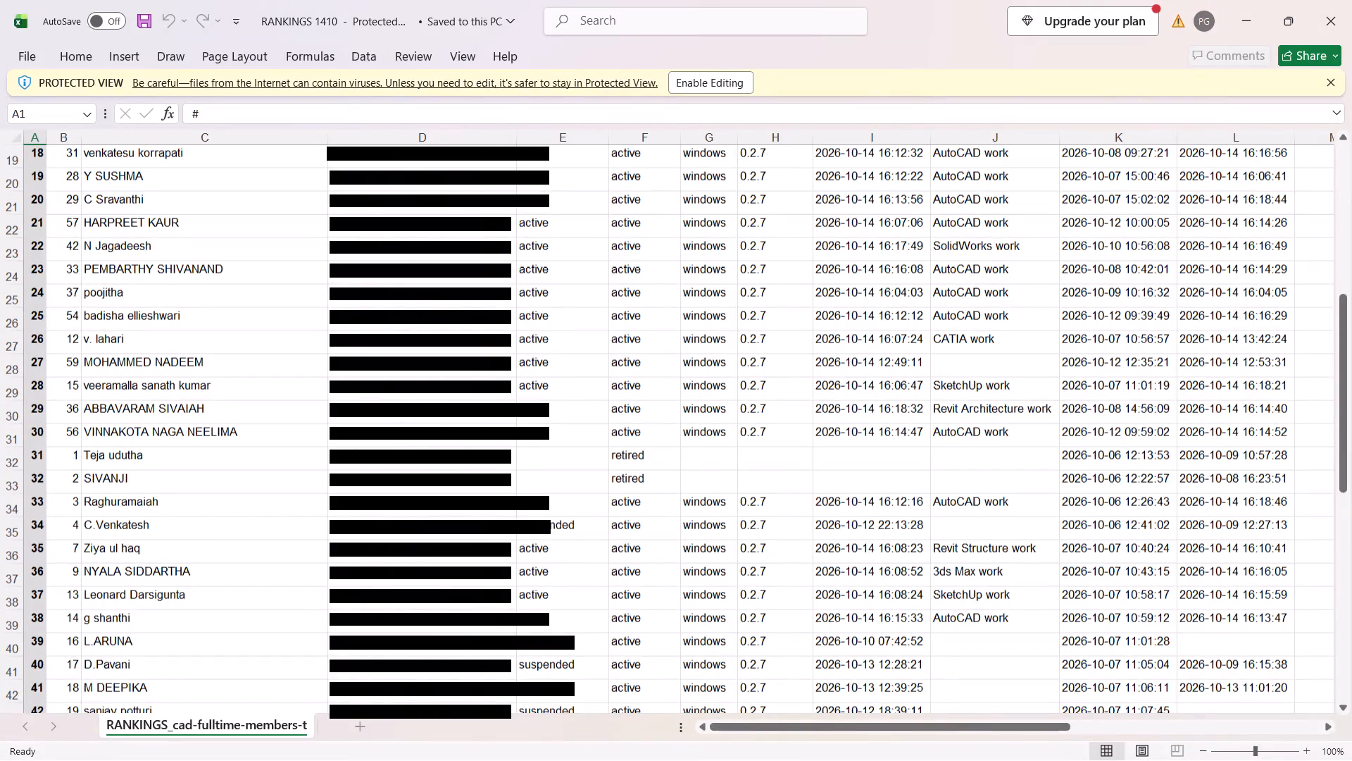
pyautogui.moveTo(925, 302); pyautogui.dragTo(749, 304, button='middle')
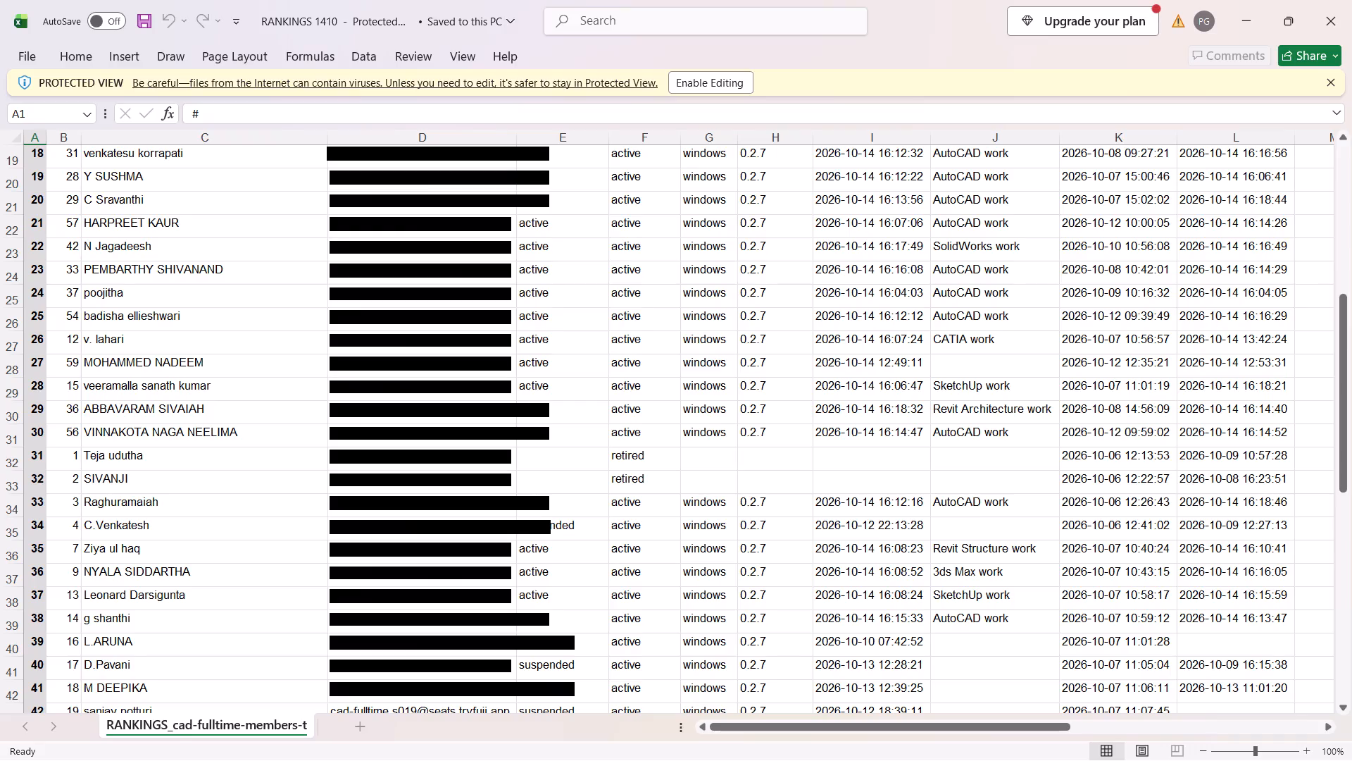
pyautogui.scroll(8, 661, 306)
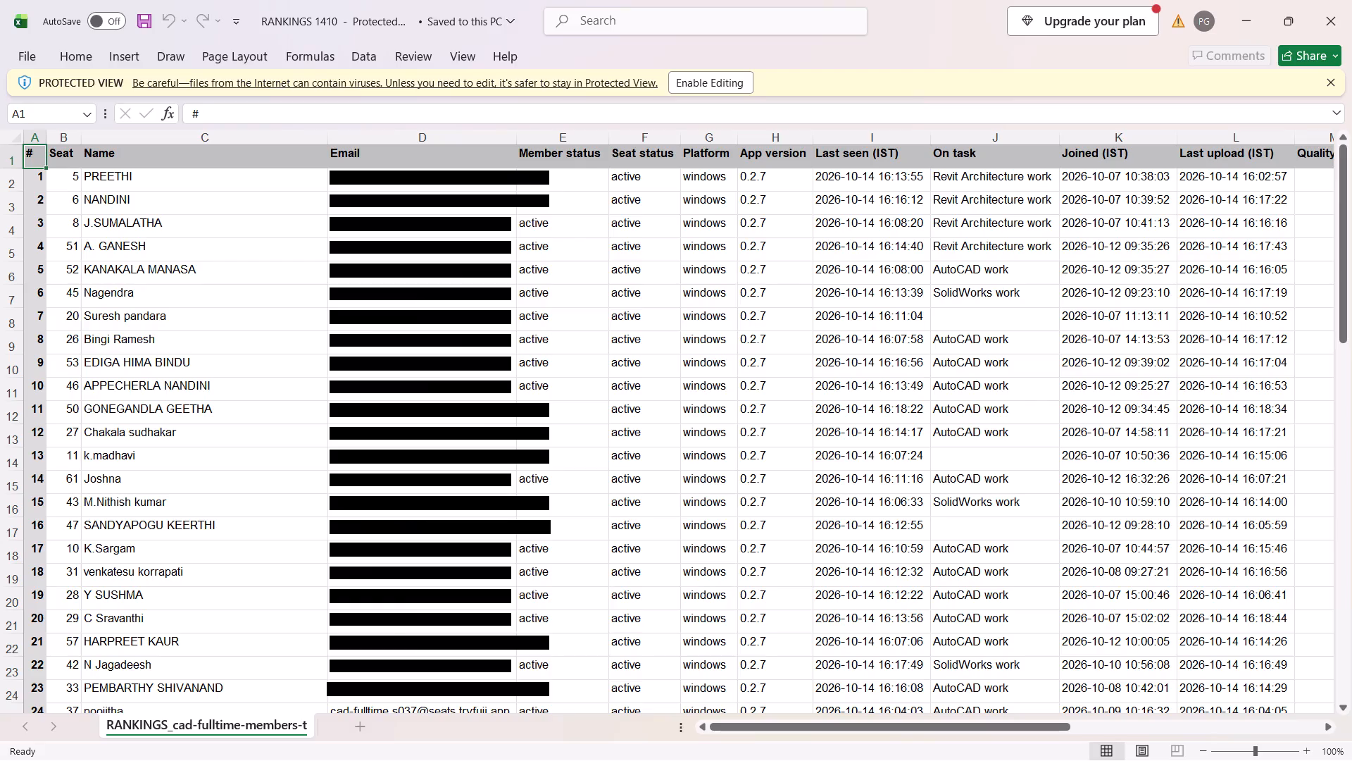
pyautogui.scroll(-2, 163, 302)
pyautogui.scroll(-1, 176, 365)
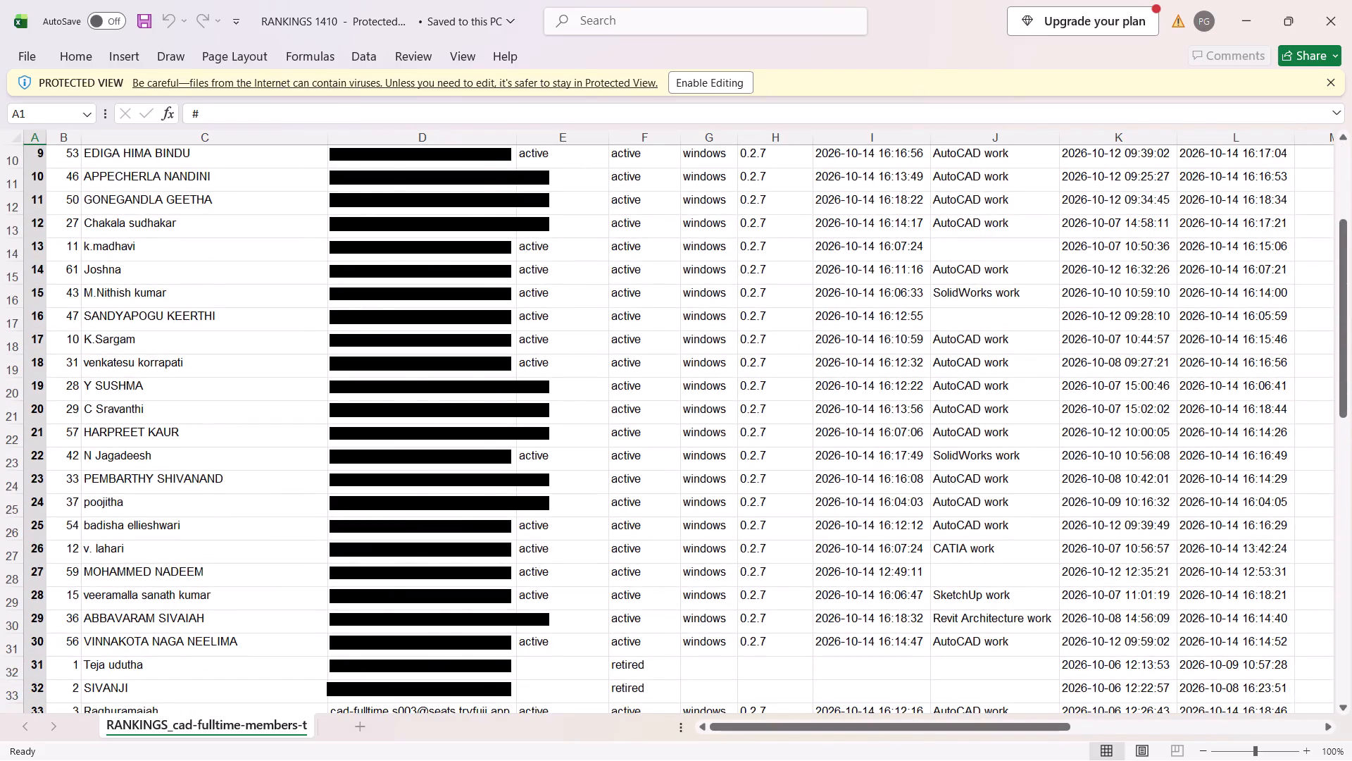
pyautogui.scroll(5, 136, 507)
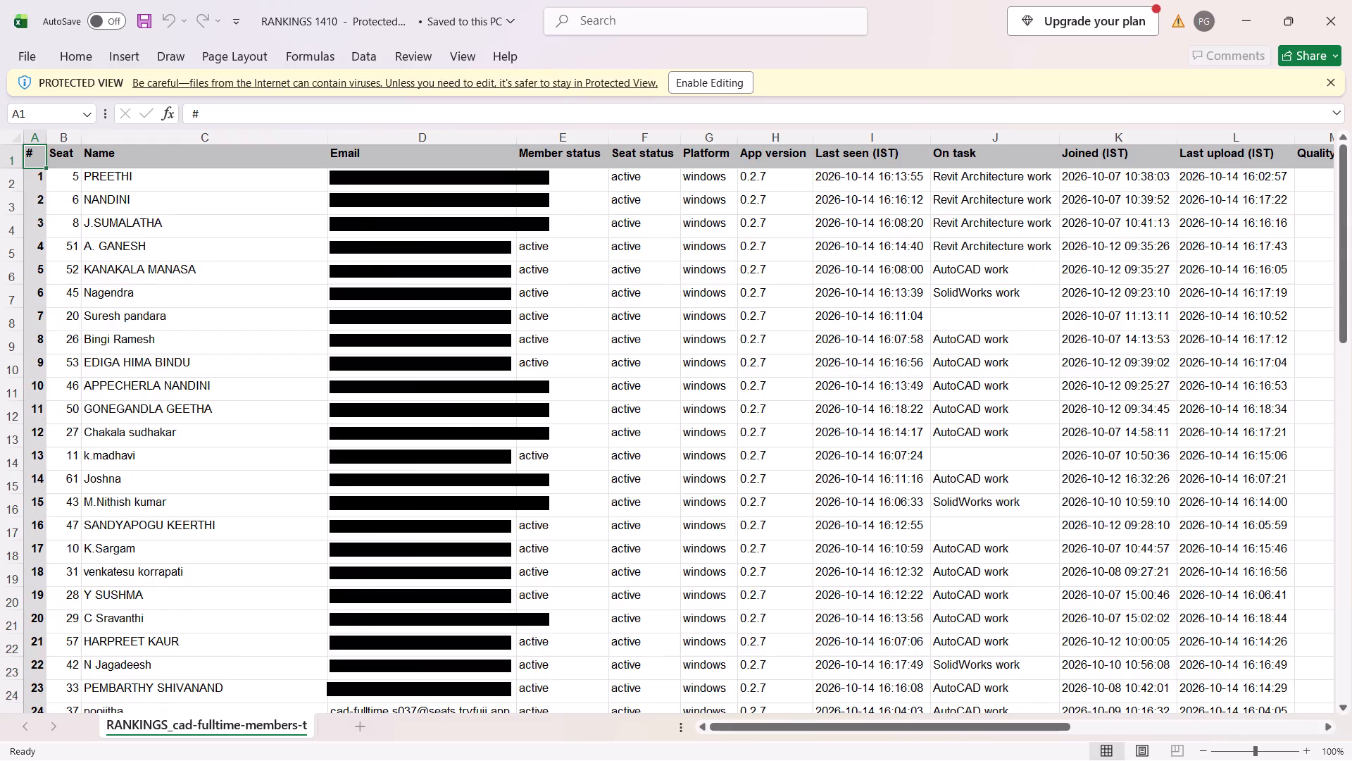
pyautogui.scroll(-2, 136, 507)
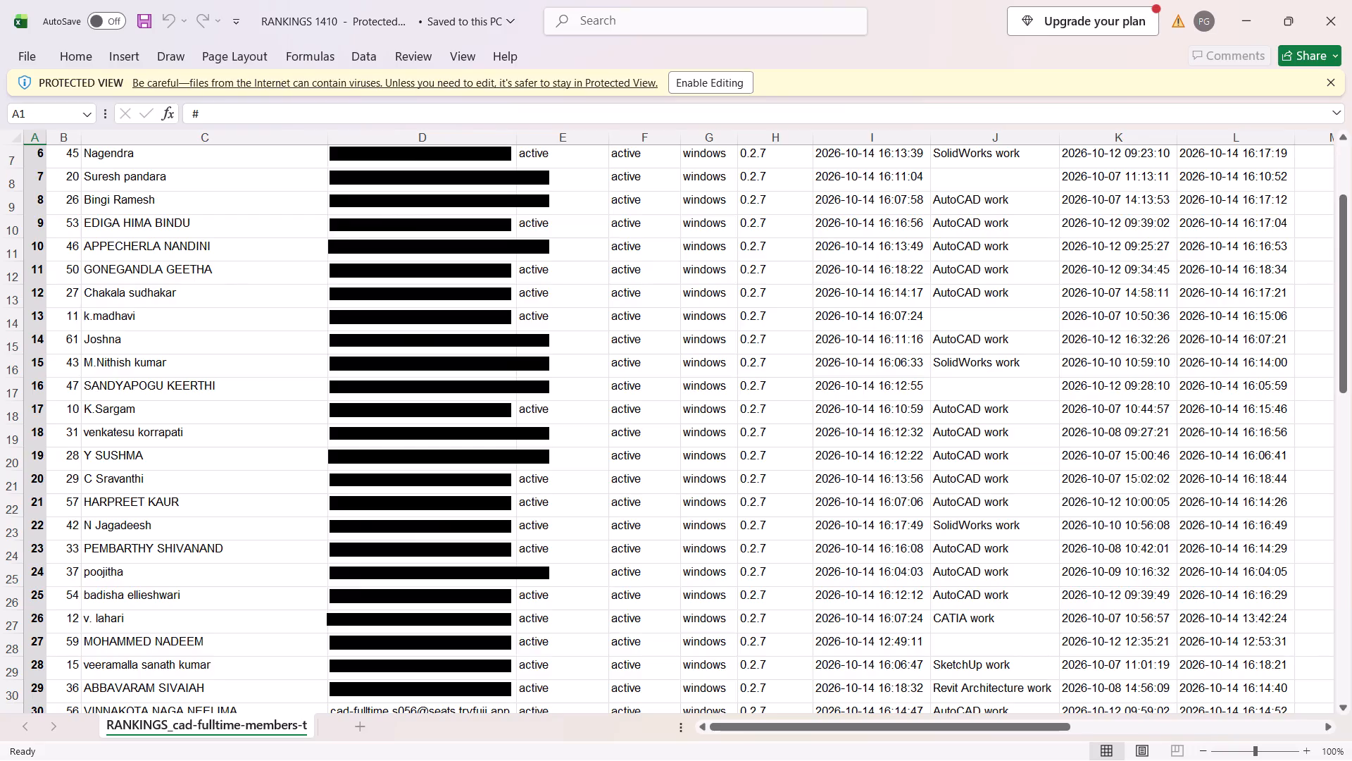
pyautogui.moveTo(84, 583); pyautogui.dragTo(121, 579)
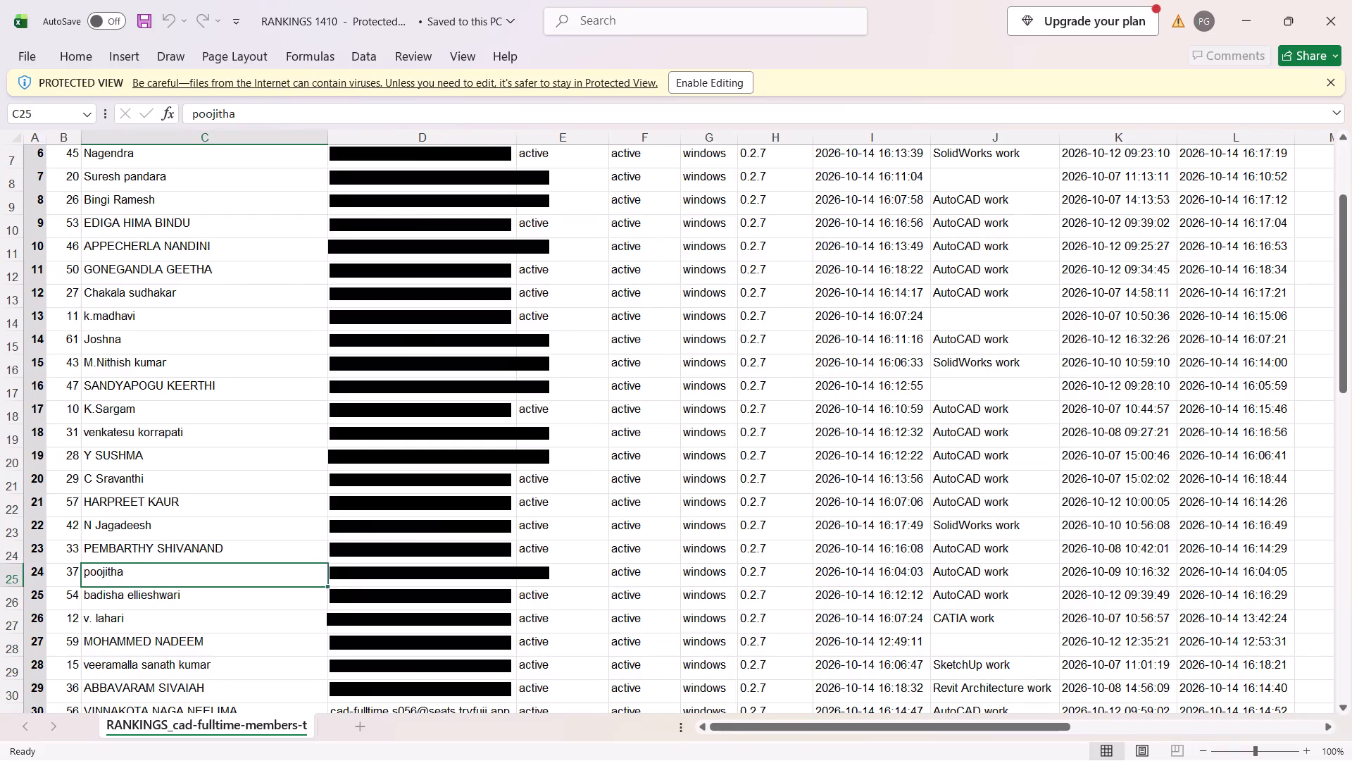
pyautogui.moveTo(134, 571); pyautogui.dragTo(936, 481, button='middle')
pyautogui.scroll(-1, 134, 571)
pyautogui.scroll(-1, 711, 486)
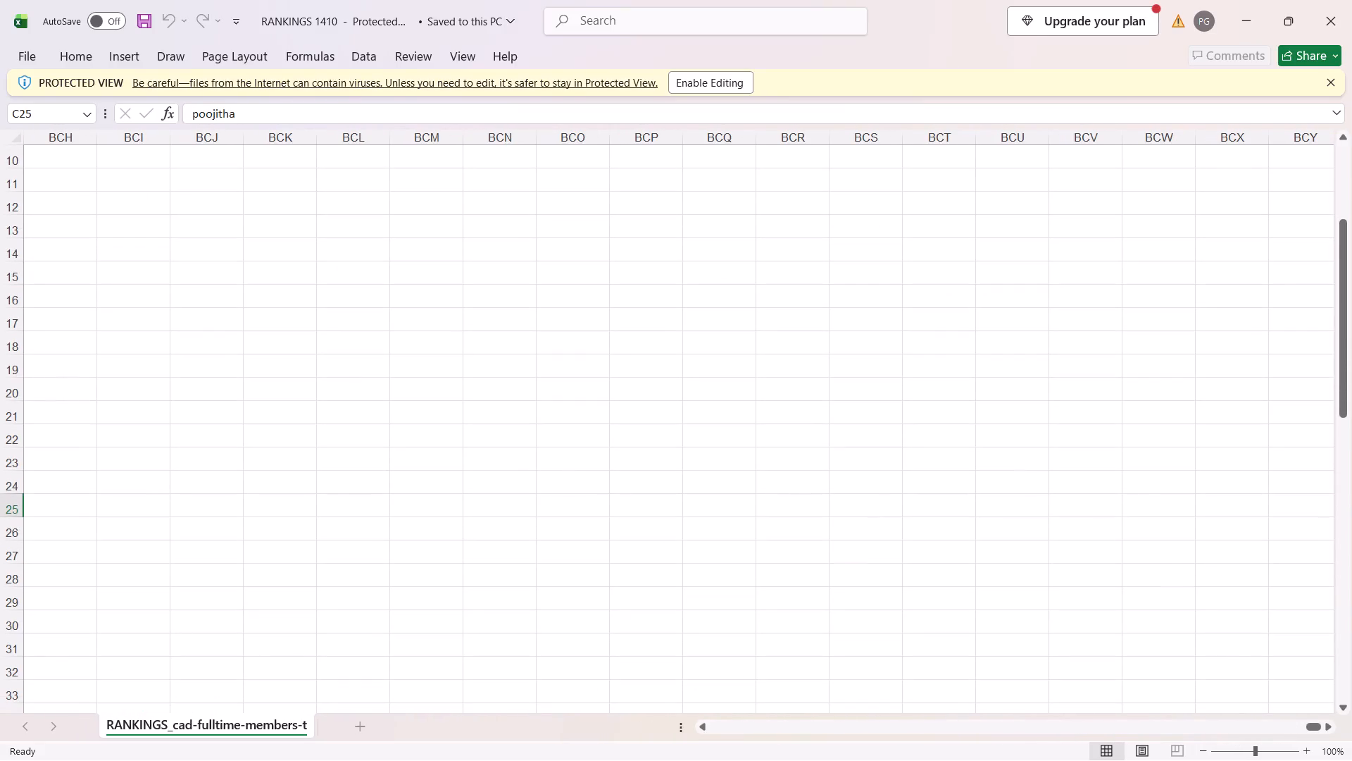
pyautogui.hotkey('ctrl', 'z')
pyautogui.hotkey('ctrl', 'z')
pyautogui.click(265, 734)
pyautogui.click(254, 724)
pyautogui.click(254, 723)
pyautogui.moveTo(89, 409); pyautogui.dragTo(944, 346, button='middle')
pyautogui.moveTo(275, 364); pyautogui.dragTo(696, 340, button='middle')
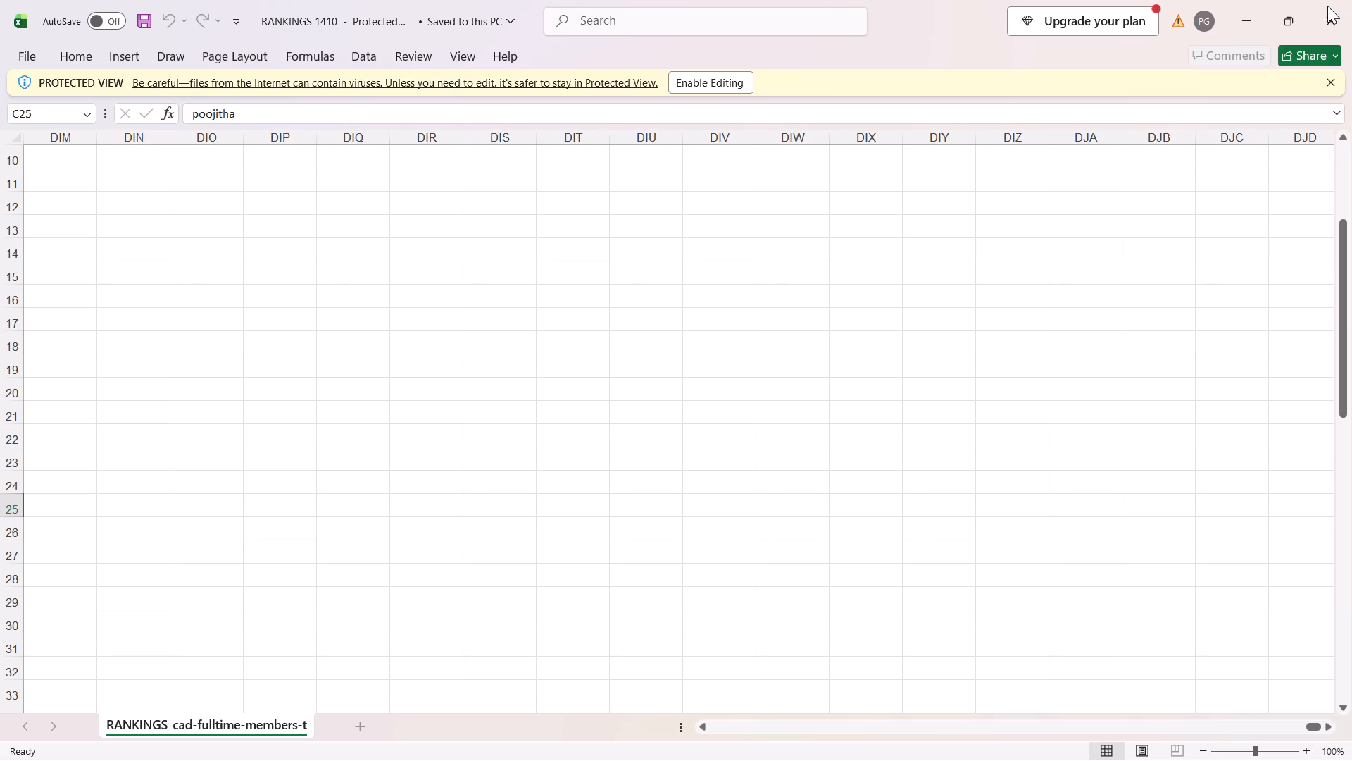
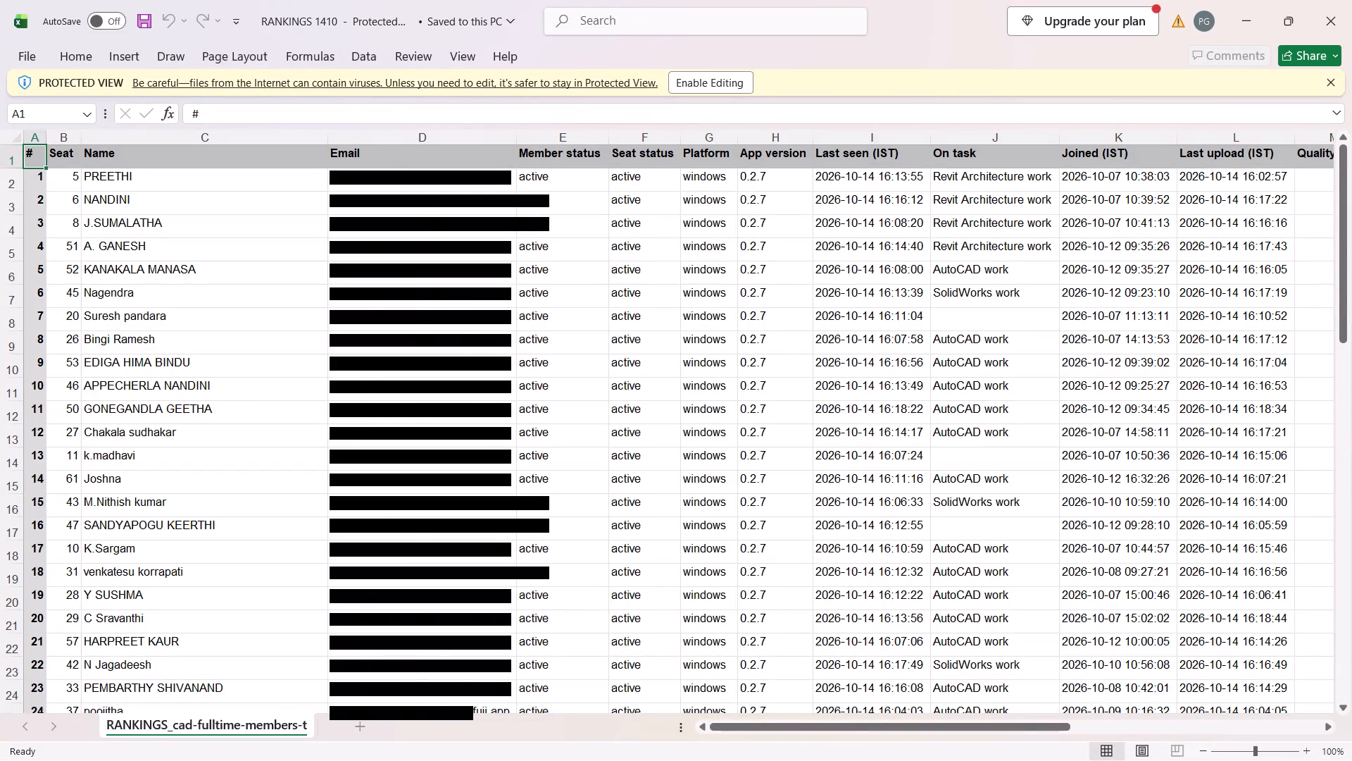
# Look through the rankings sheet for the members' Quality (of 3) scores beyond the Last upload column.
pyautogui.click(1319, 159)
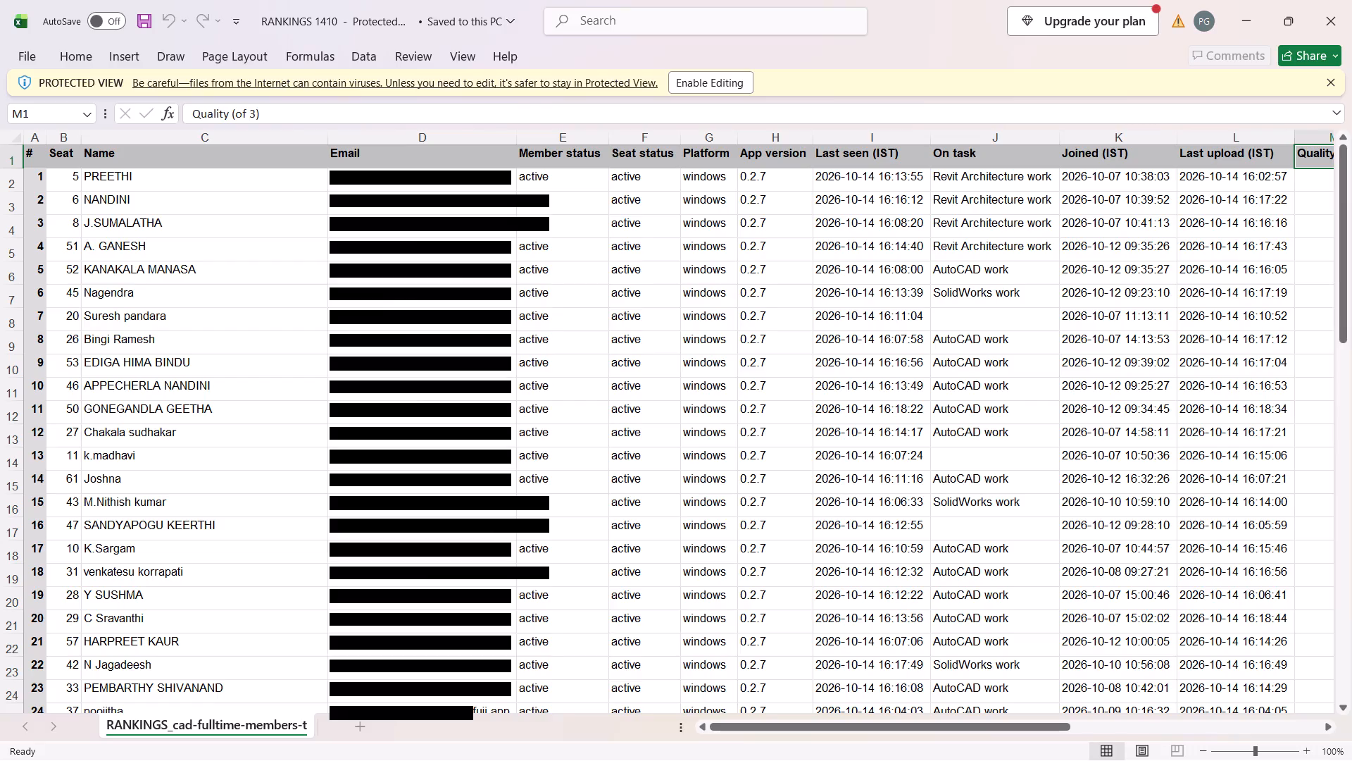
pyautogui.keyDown('ctrl'); pyautogui.moveTo(1307, 297); pyautogui.dragTo(1272, 306, button='middle'); pyautogui.keyUp('ctrl')
pyautogui.keyDown('ctrl'); pyautogui.moveTo(1272, 306); pyautogui.dragTo(1296, 481, button='middle'); pyautogui.keyUp('ctrl')
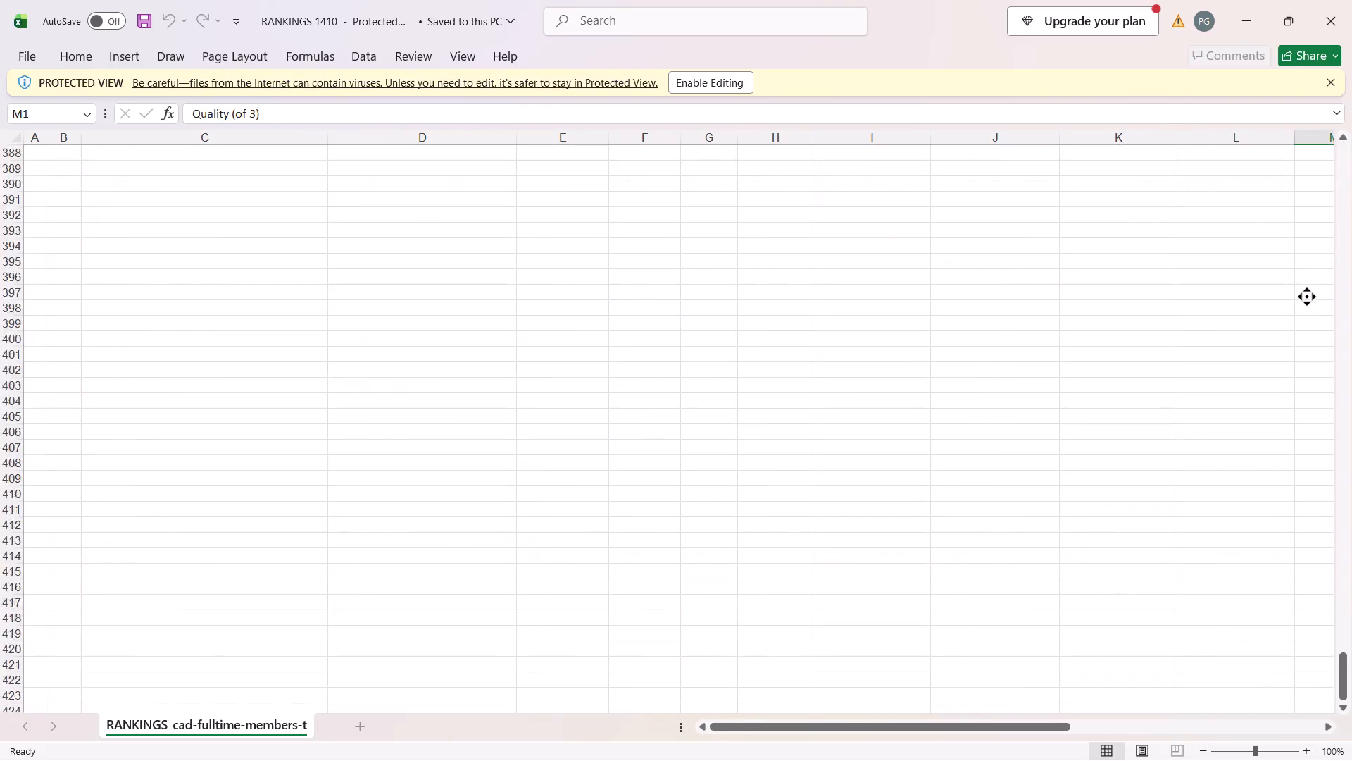
pyautogui.keyDown('ctrl'); pyautogui.moveTo(1296, 481); pyautogui.dragTo(1171, 135, button='middle'); pyautogui.keyUp('ctrl')
pyautogui.moveTo(1257, 274); pyautogui.dragTo(1219, 121, button='middle')
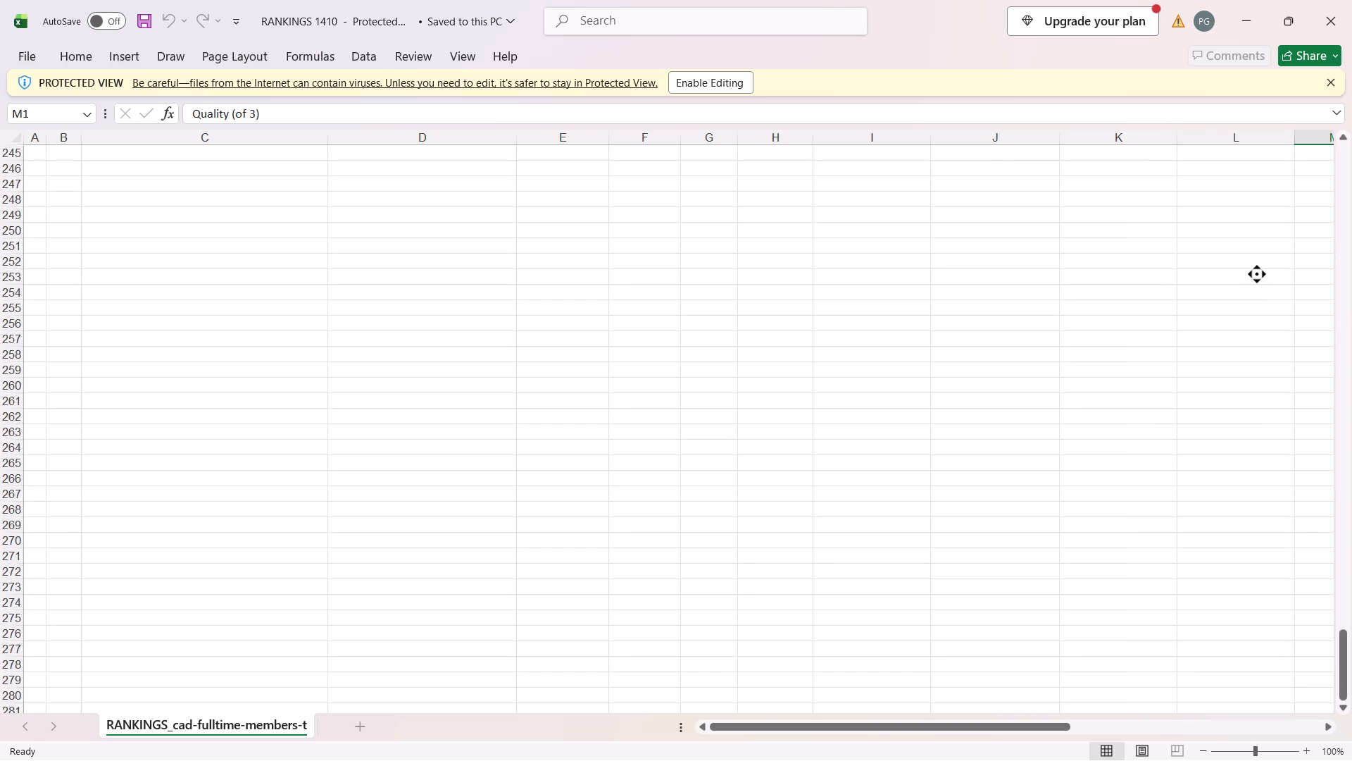
pyautogui.moveTo(1219, 121); pyautogui.dragTo(1218, 118, button='middle')
pyautogui.moveTo(1316, 138); pyautogui.dragTo(1267, 146)
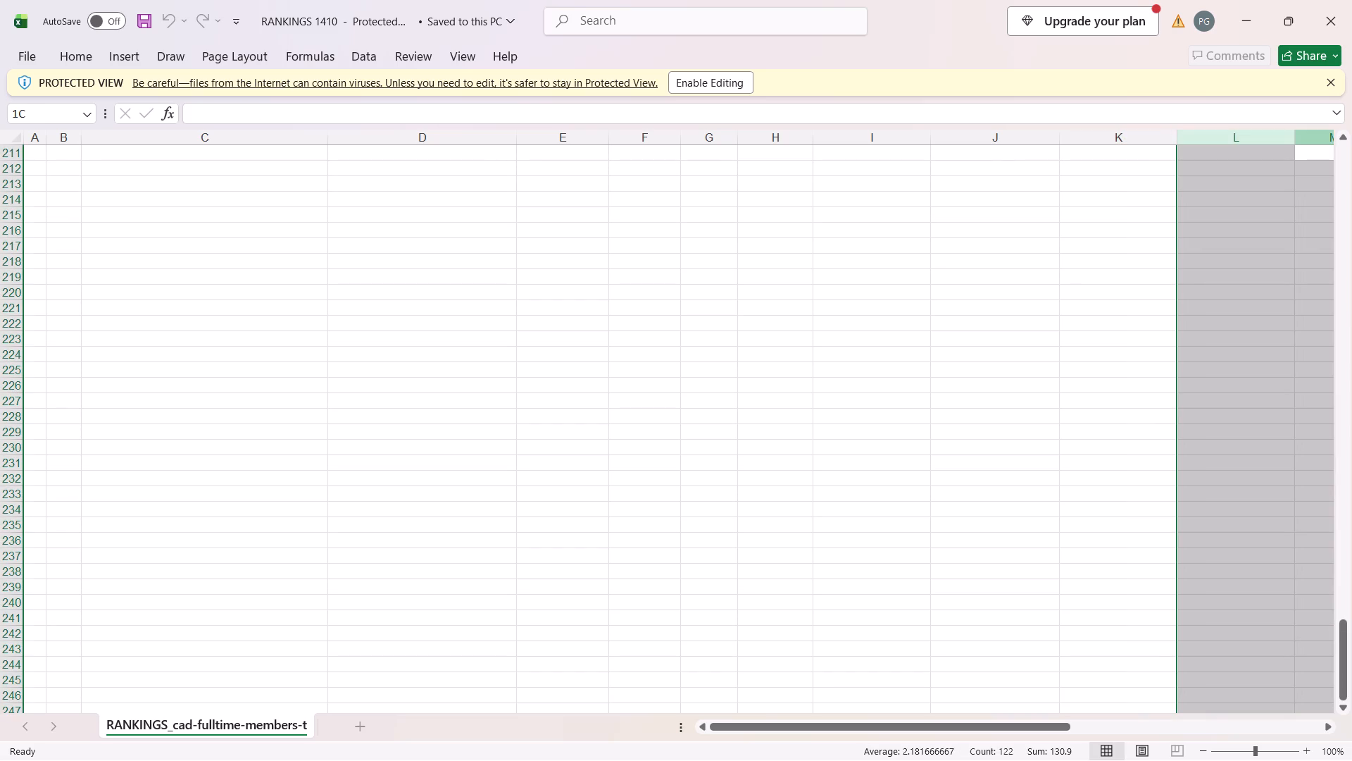
pyautogui.moveTo(1267, 146); pyautogui.dragTo(1246, 151)
pyautogui.press('Escape')
pyautogui.press('Escape')
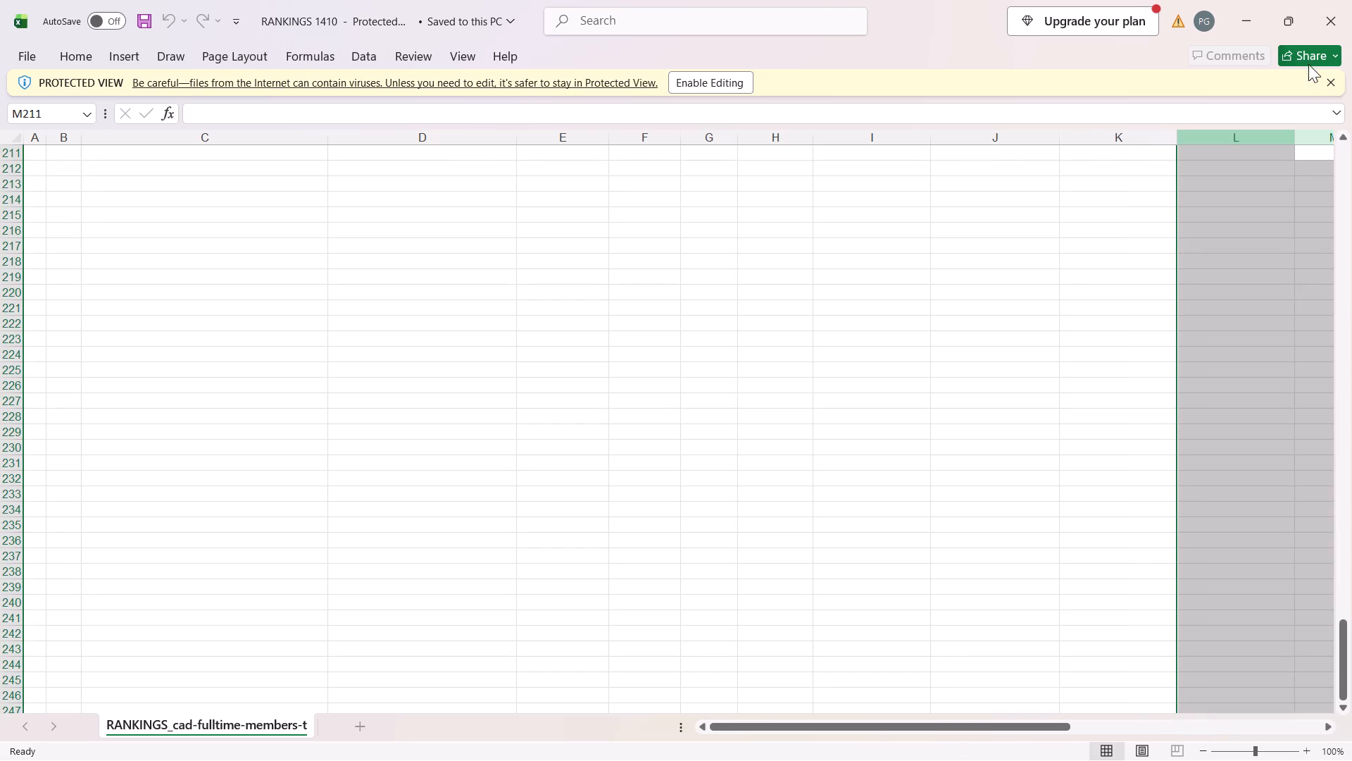
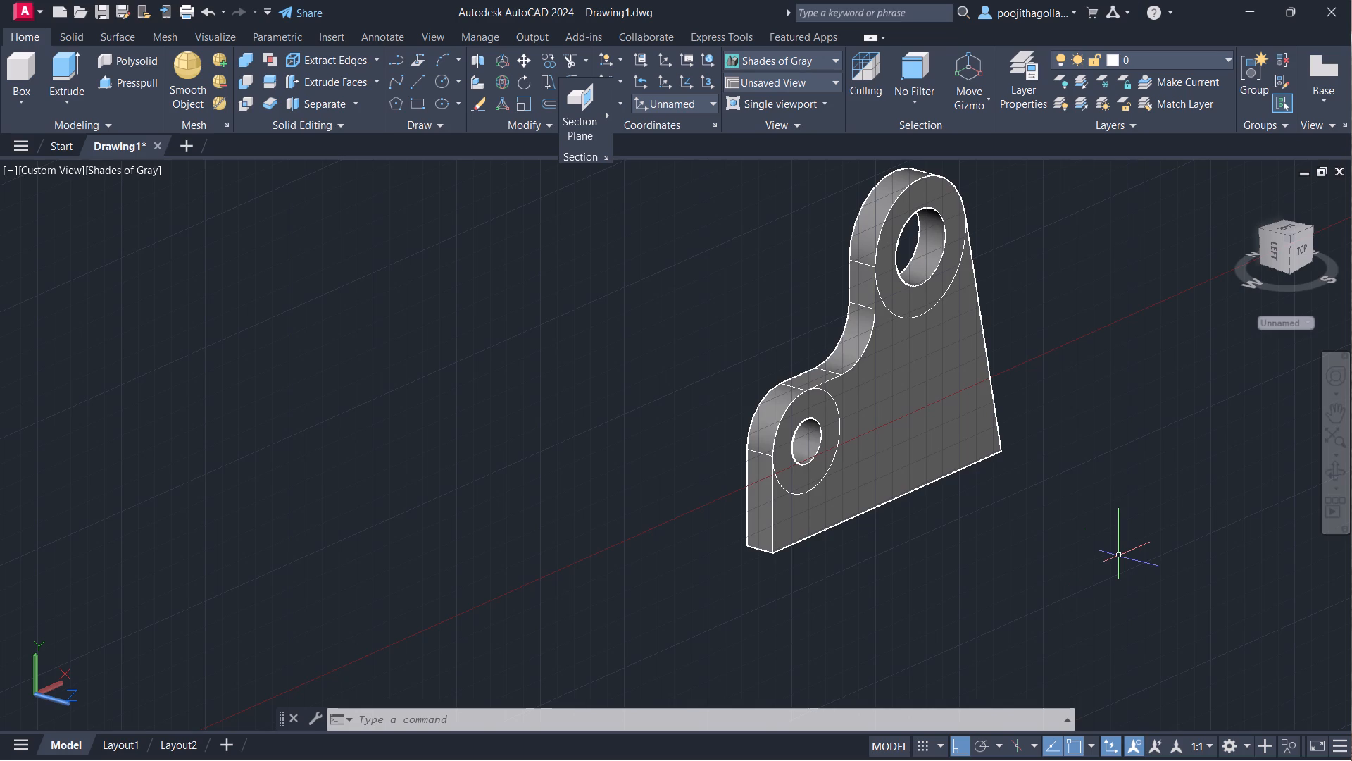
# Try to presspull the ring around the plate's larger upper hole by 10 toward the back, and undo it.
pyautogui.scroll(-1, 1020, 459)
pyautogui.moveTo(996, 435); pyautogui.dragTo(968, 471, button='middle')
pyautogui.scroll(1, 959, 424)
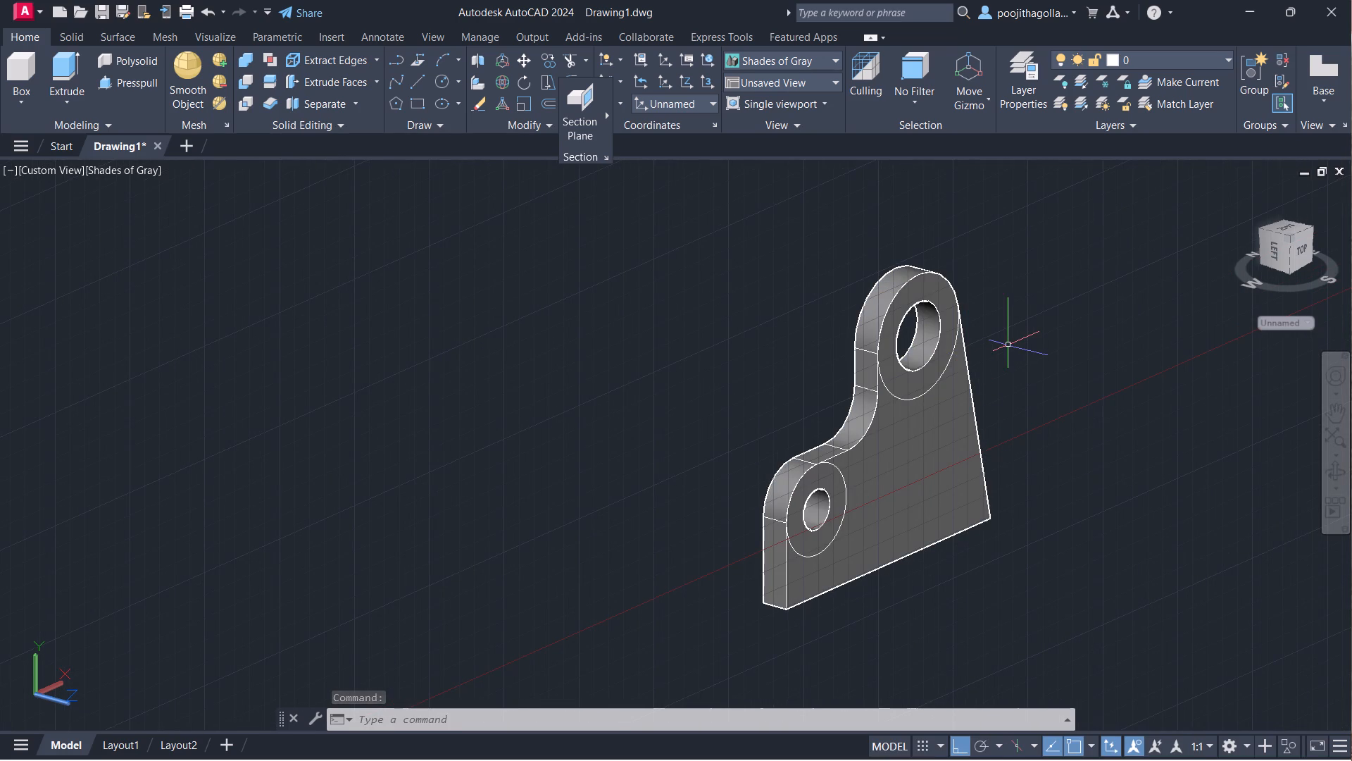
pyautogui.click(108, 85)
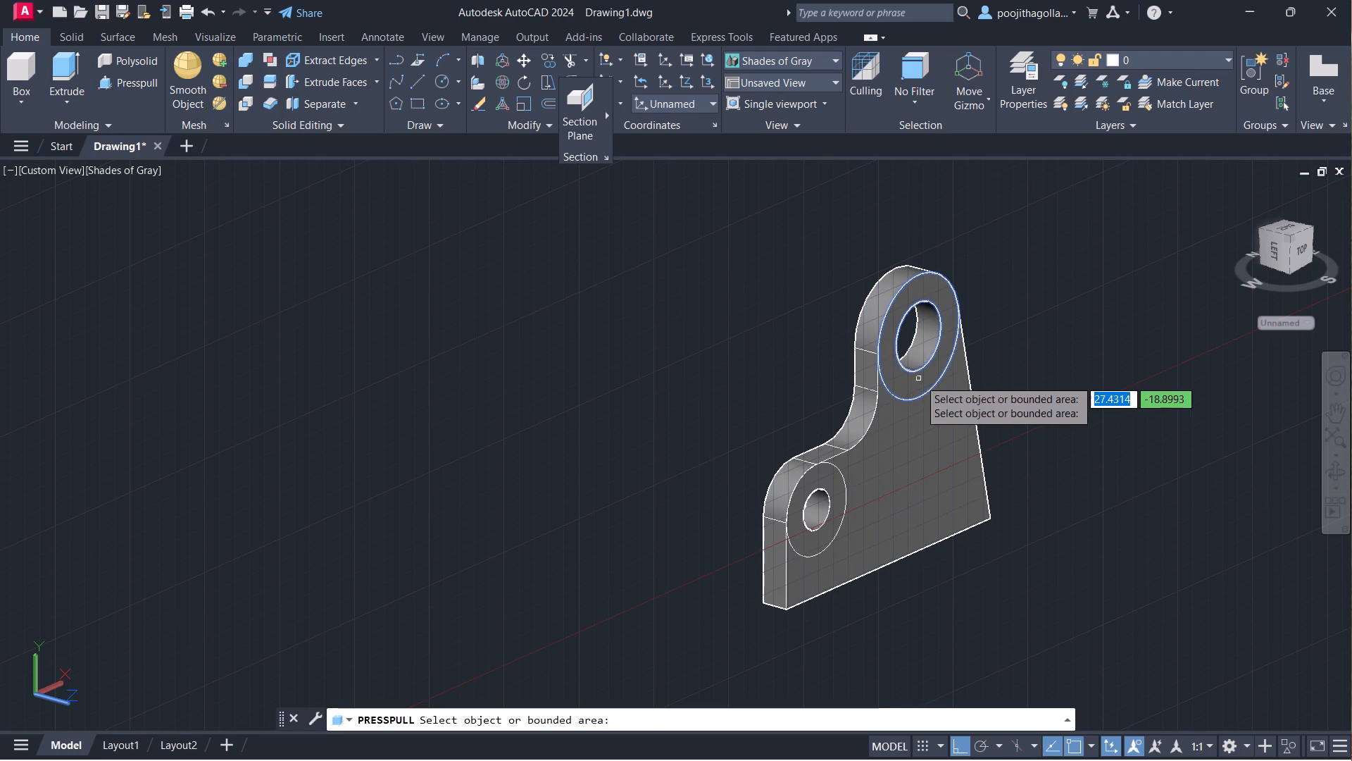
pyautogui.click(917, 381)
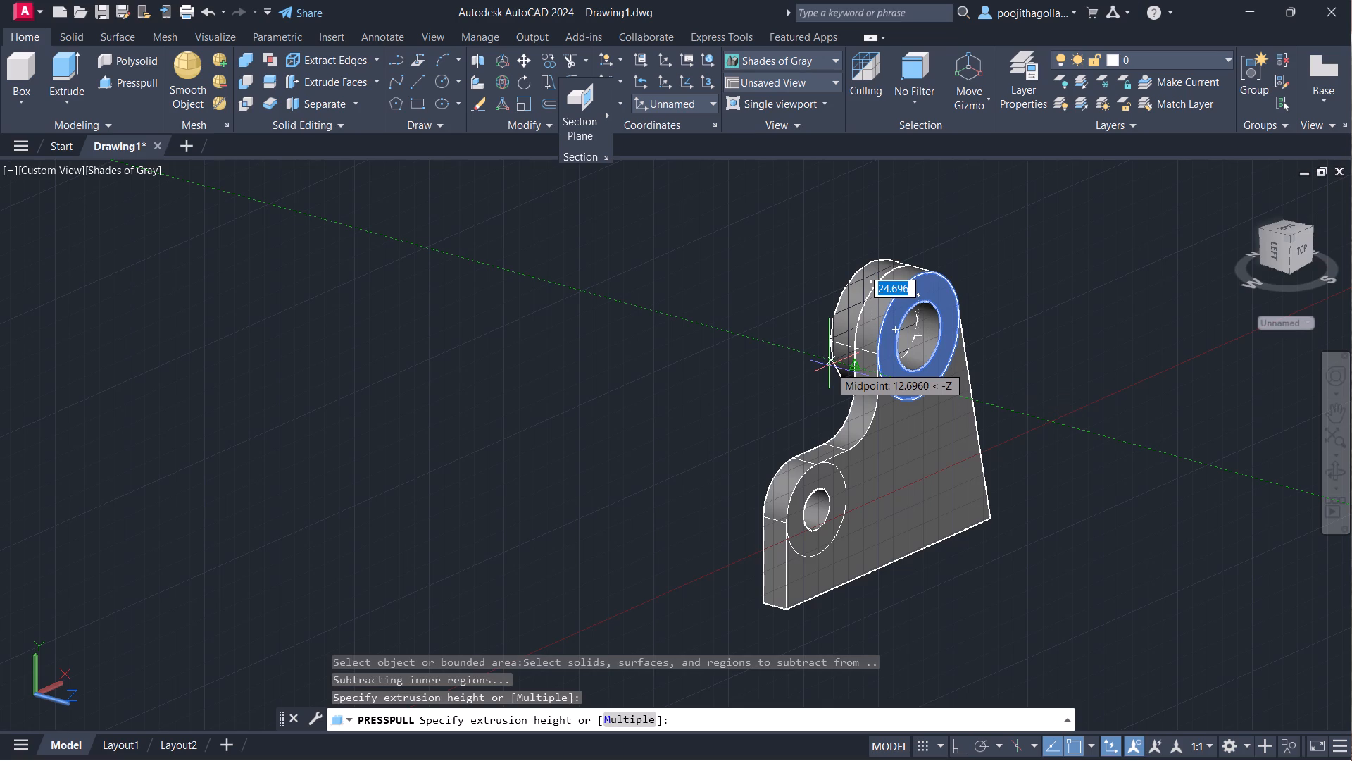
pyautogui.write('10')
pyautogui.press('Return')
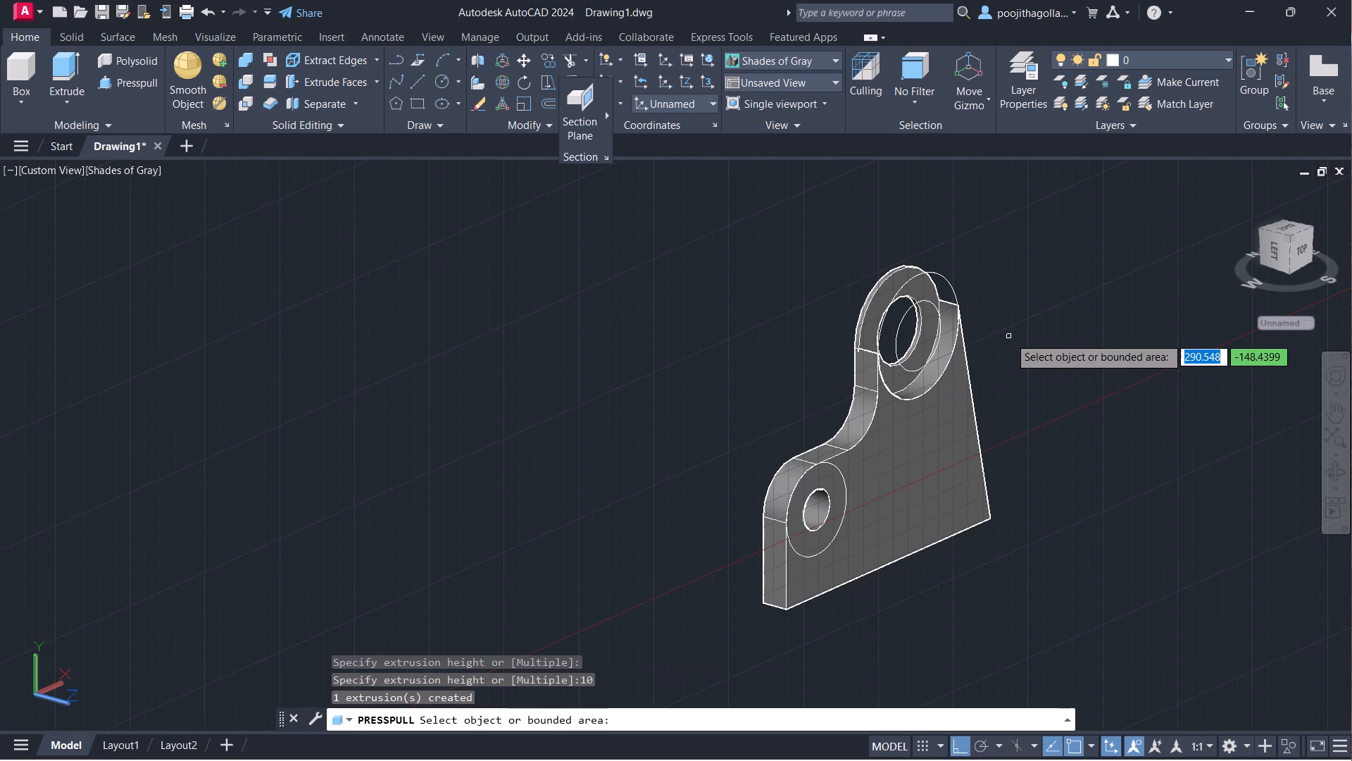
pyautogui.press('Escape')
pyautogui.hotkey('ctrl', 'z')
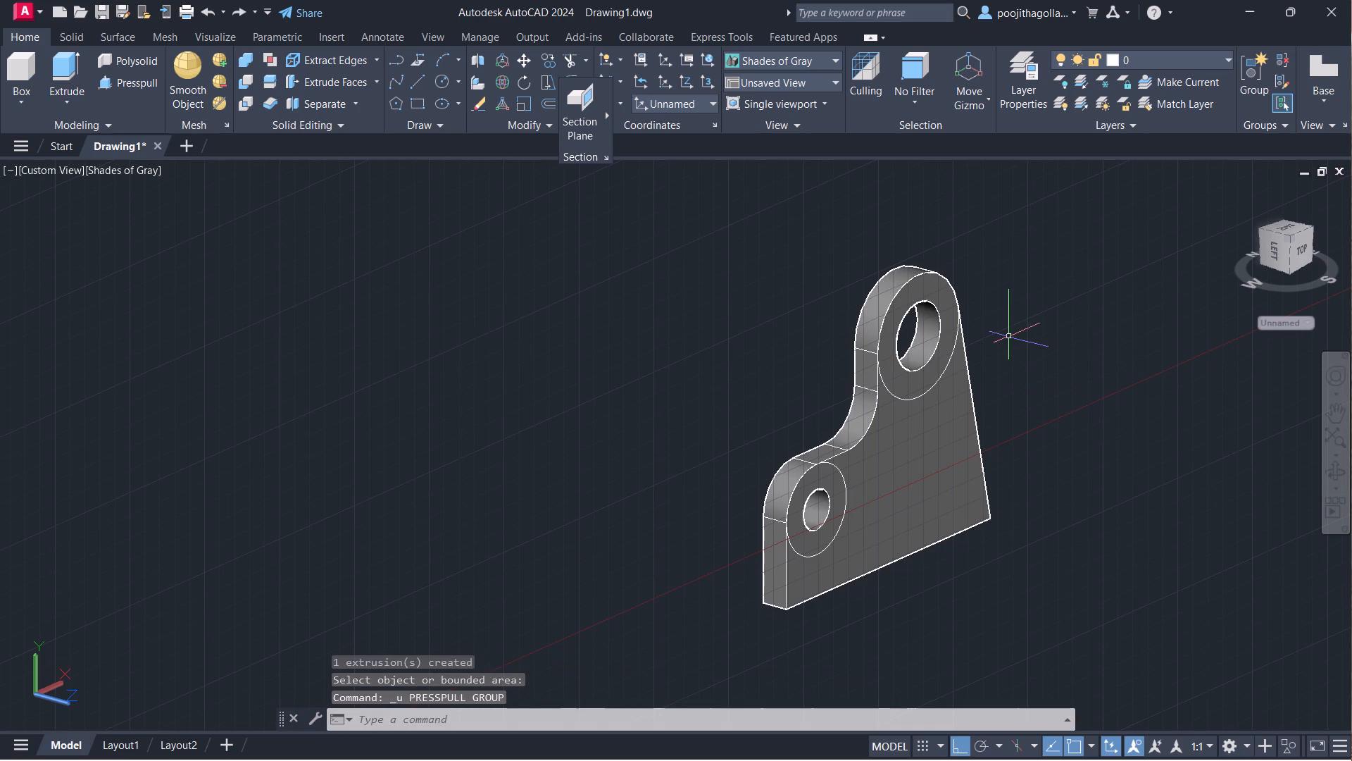
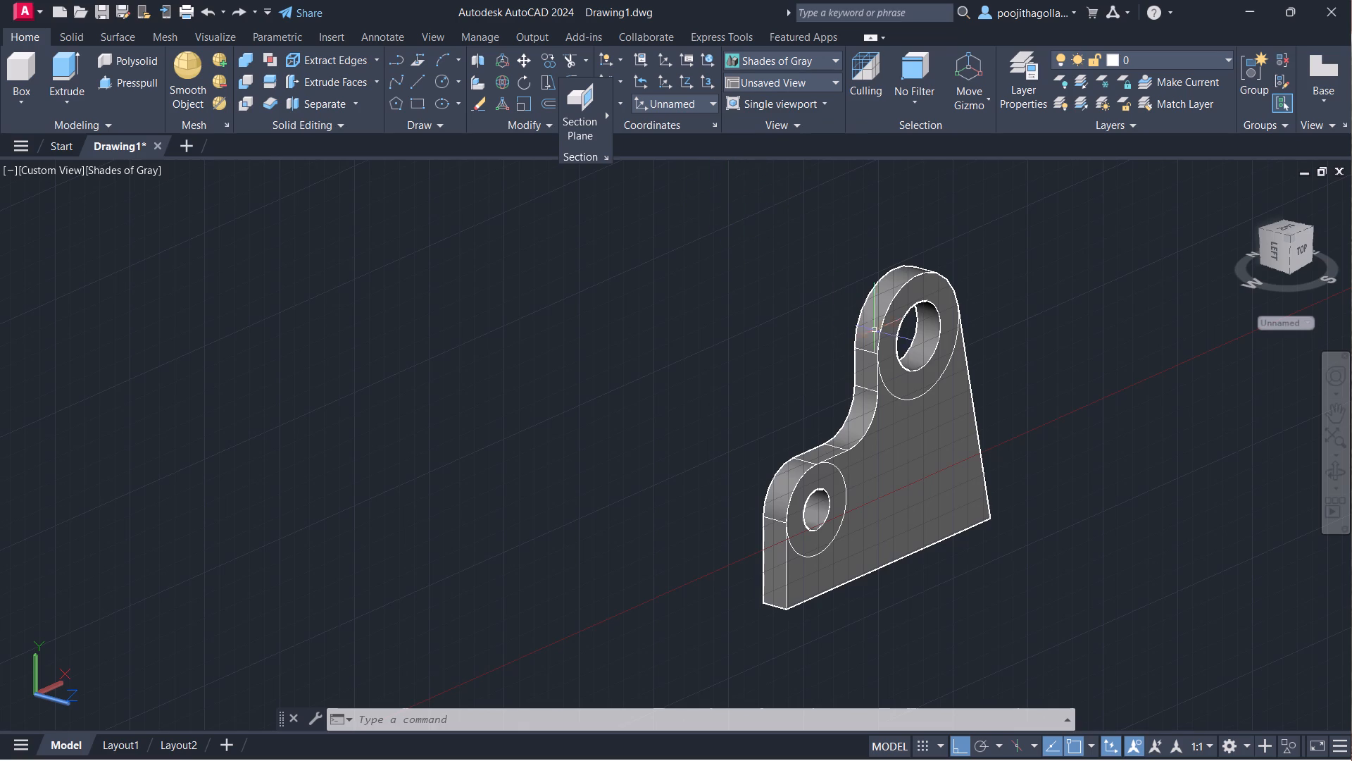
# Presspull the ring around the plate's larger upper hole by 10 outward from the plate face.
pyautogui.moveTo(901, 384); pyautogui.dragTo(834, 278, button='middle')
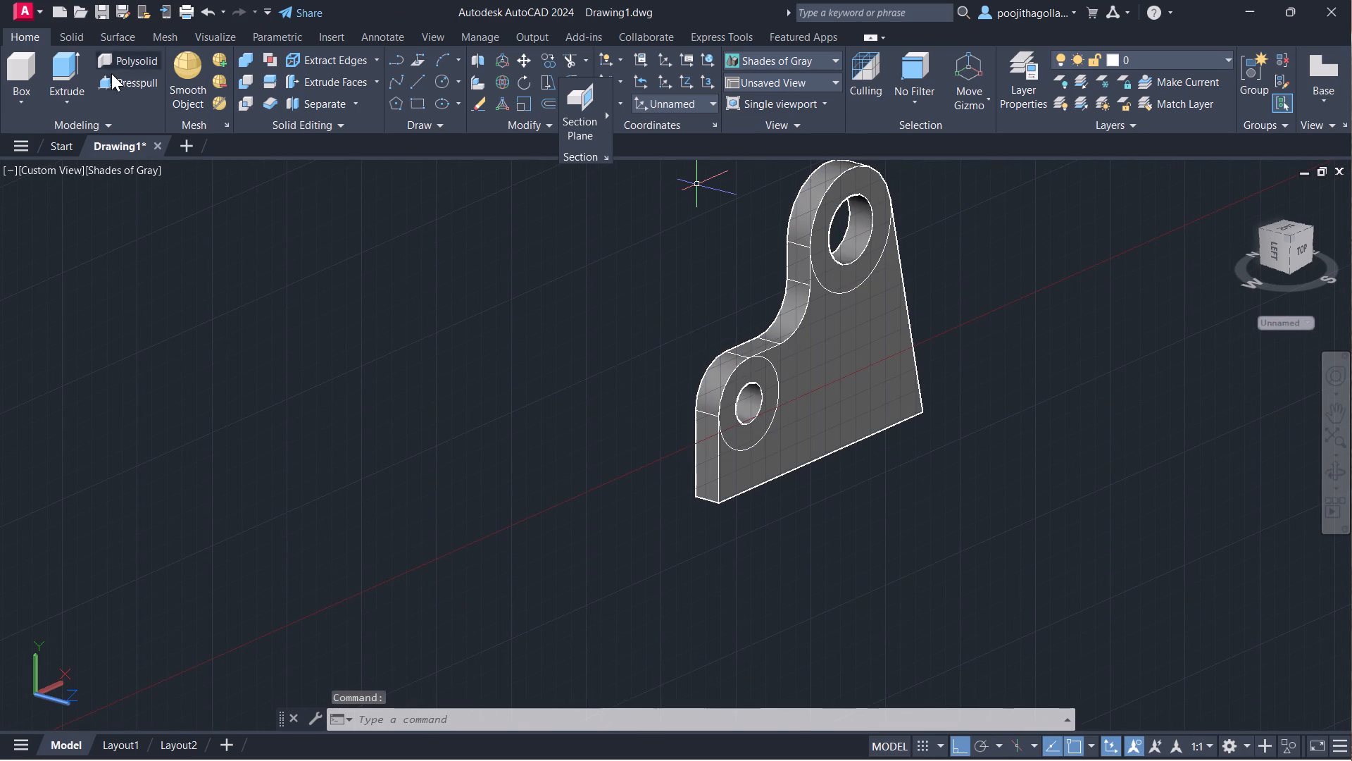
pyautogui.click(114, 79)
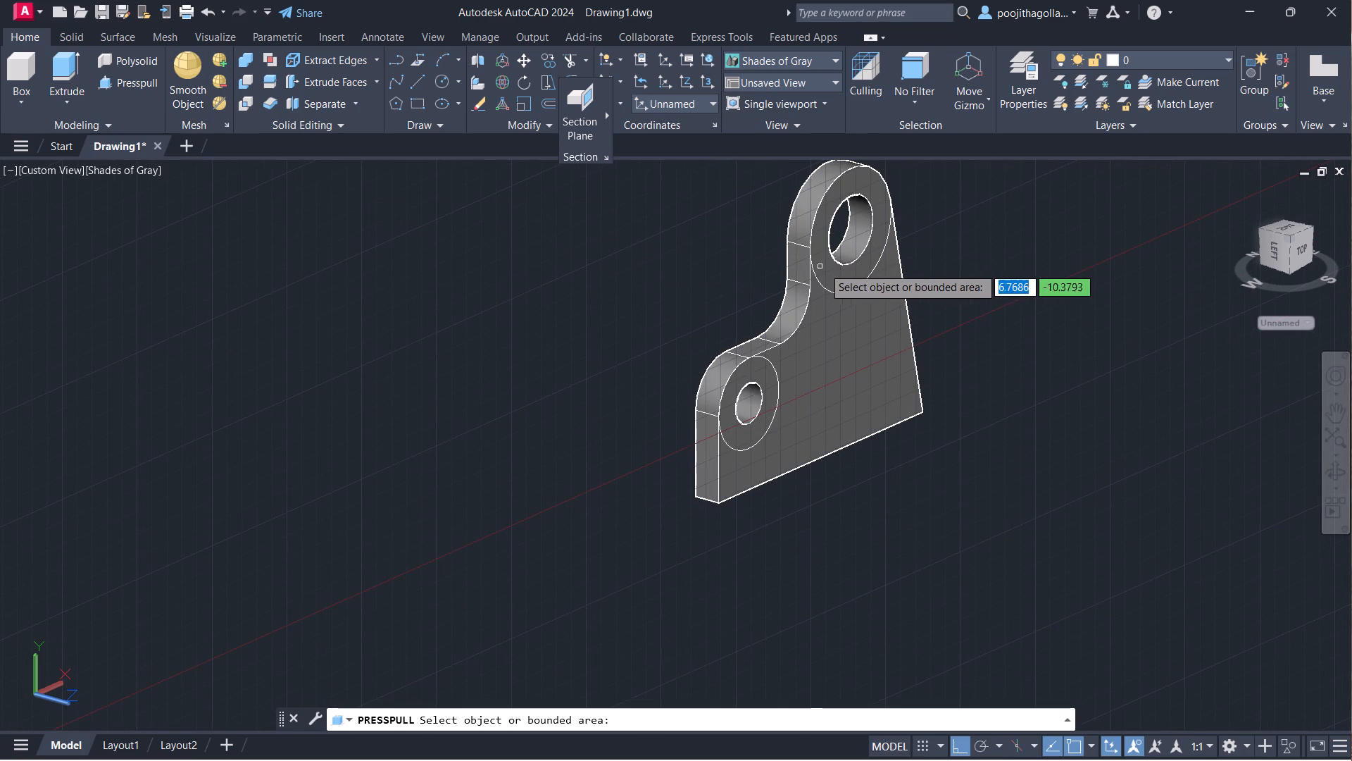
pyautogui.click(823, 267)
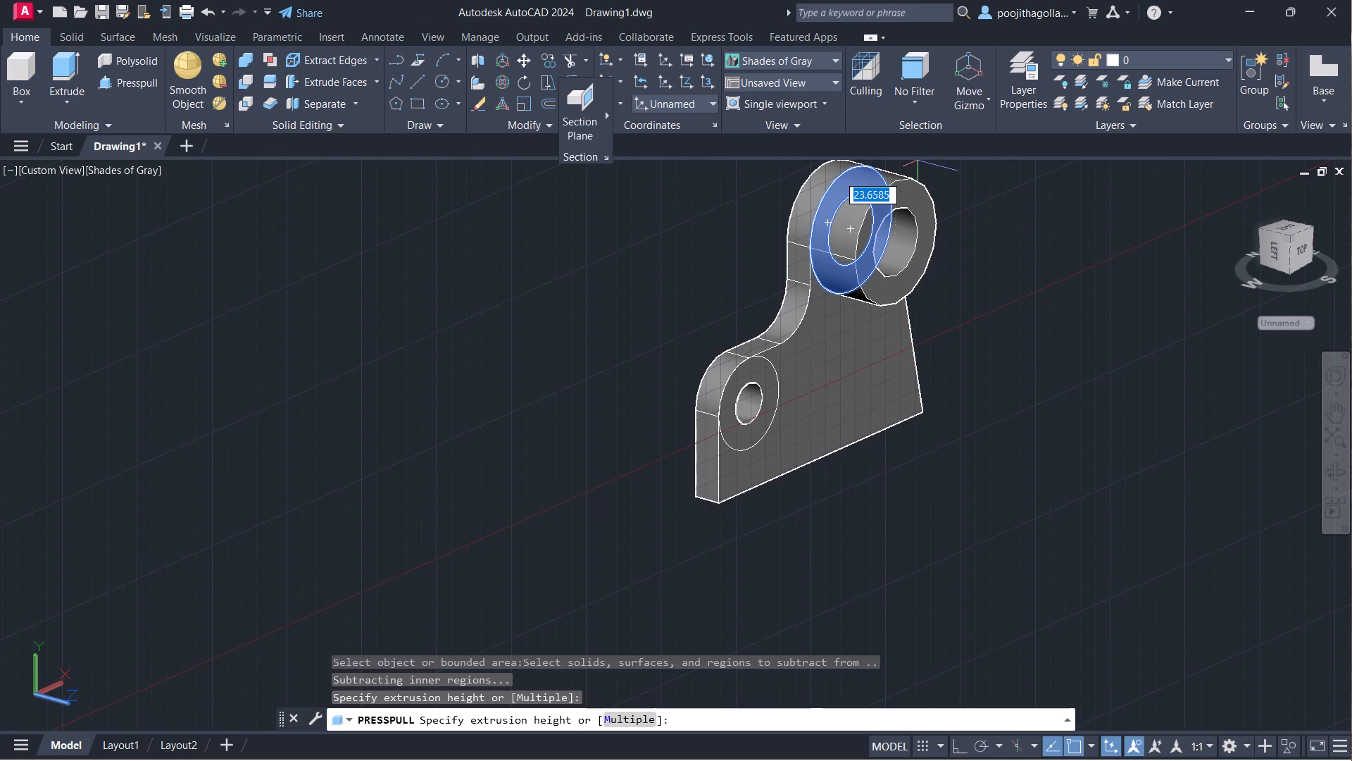
pyautogui.moveTo(931, 324); pyautogui.dragTo(868, 419, button='middle')
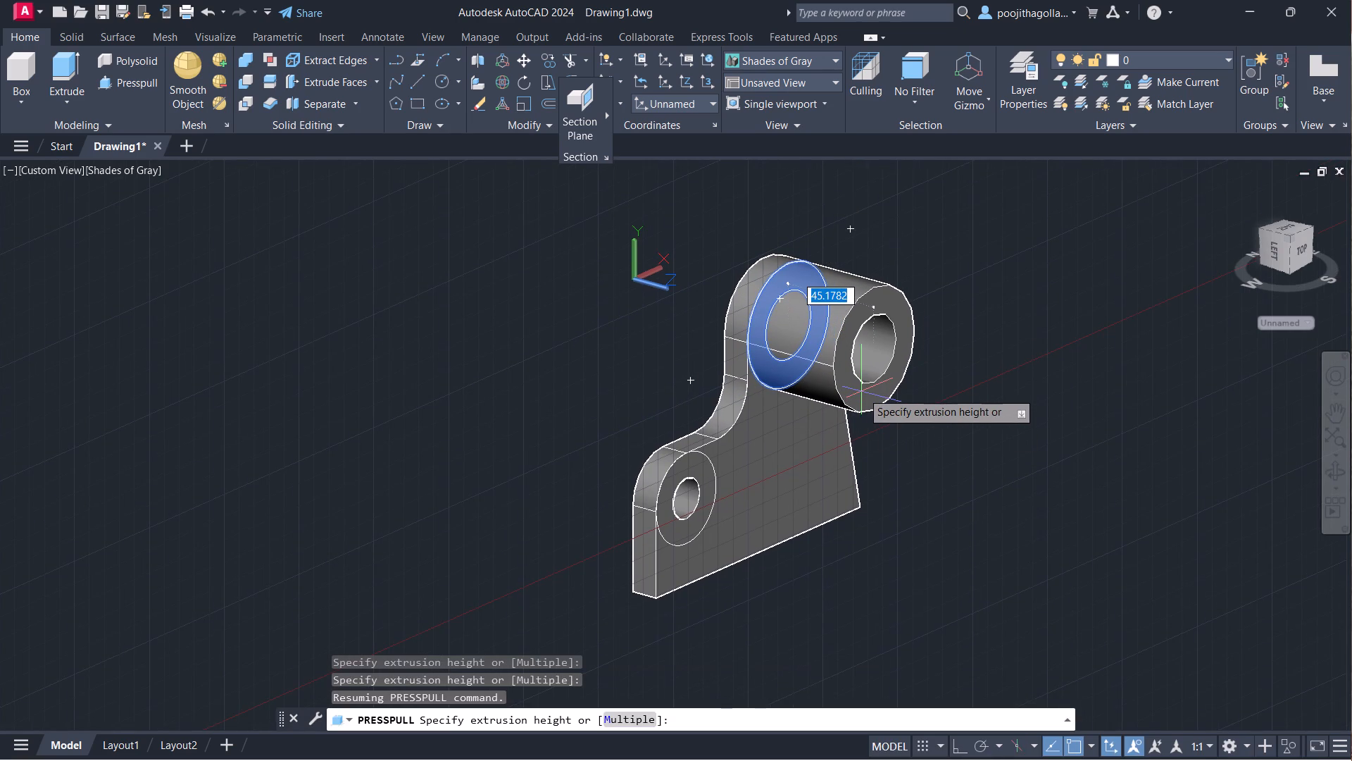
pyautogui.moveTo(863, 392); pyautogui.dragTo(872, 391, button='middle')
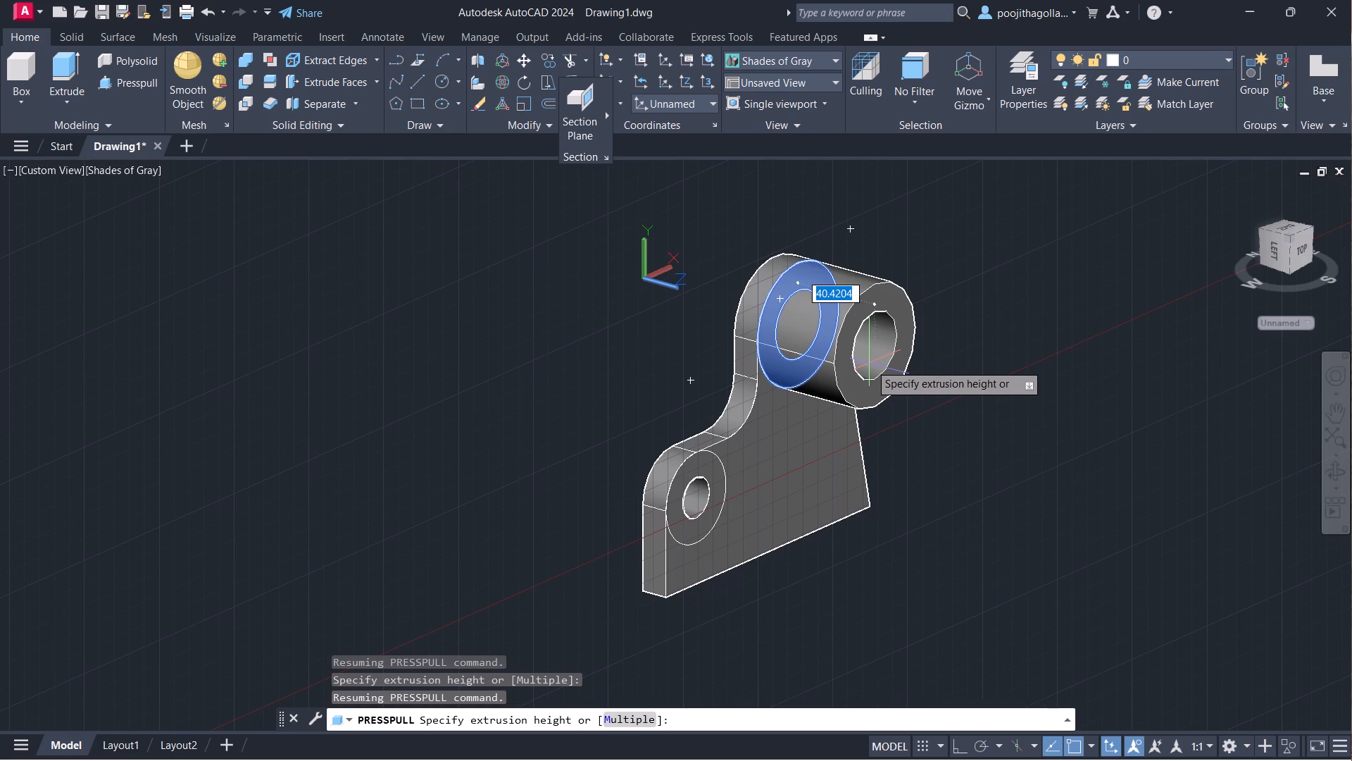
pyautogui.write('10')
pyautogui.press('Return')
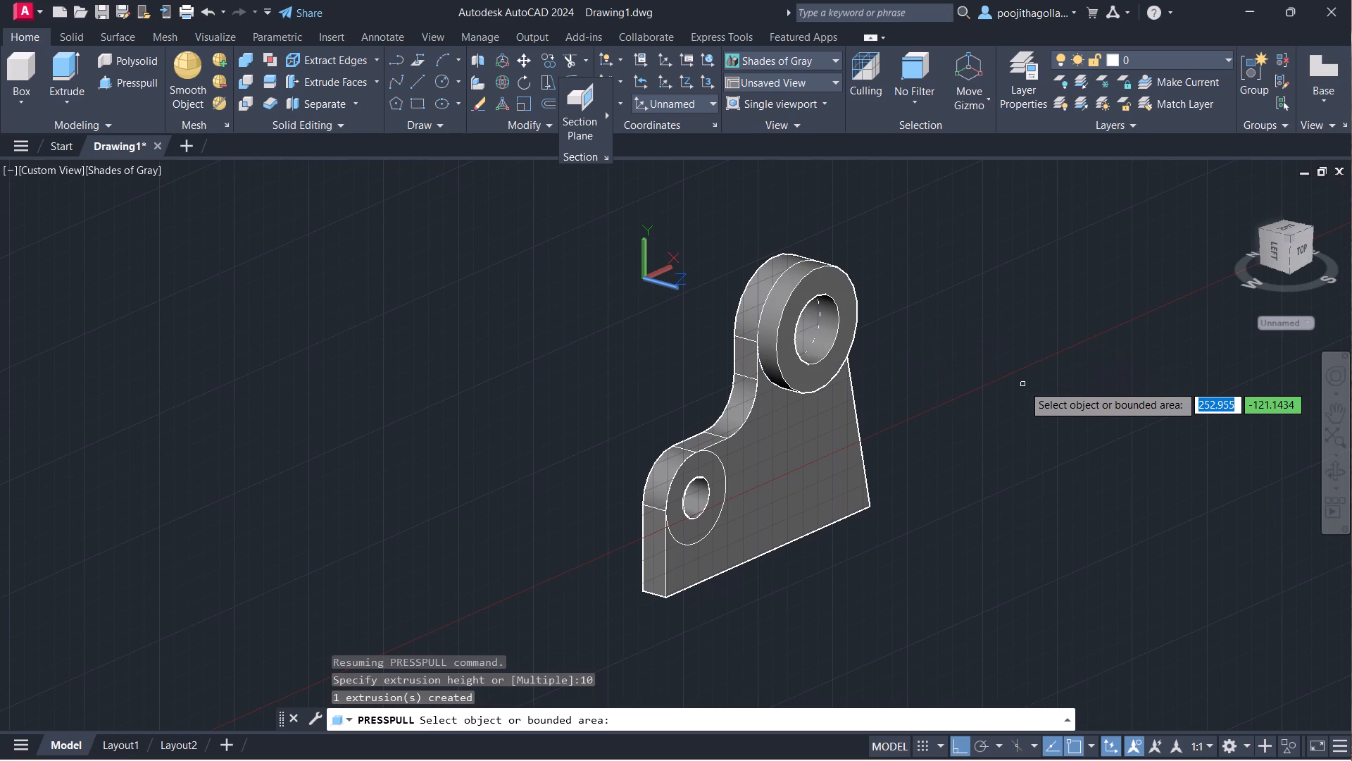
pyautogui.press('Escape')
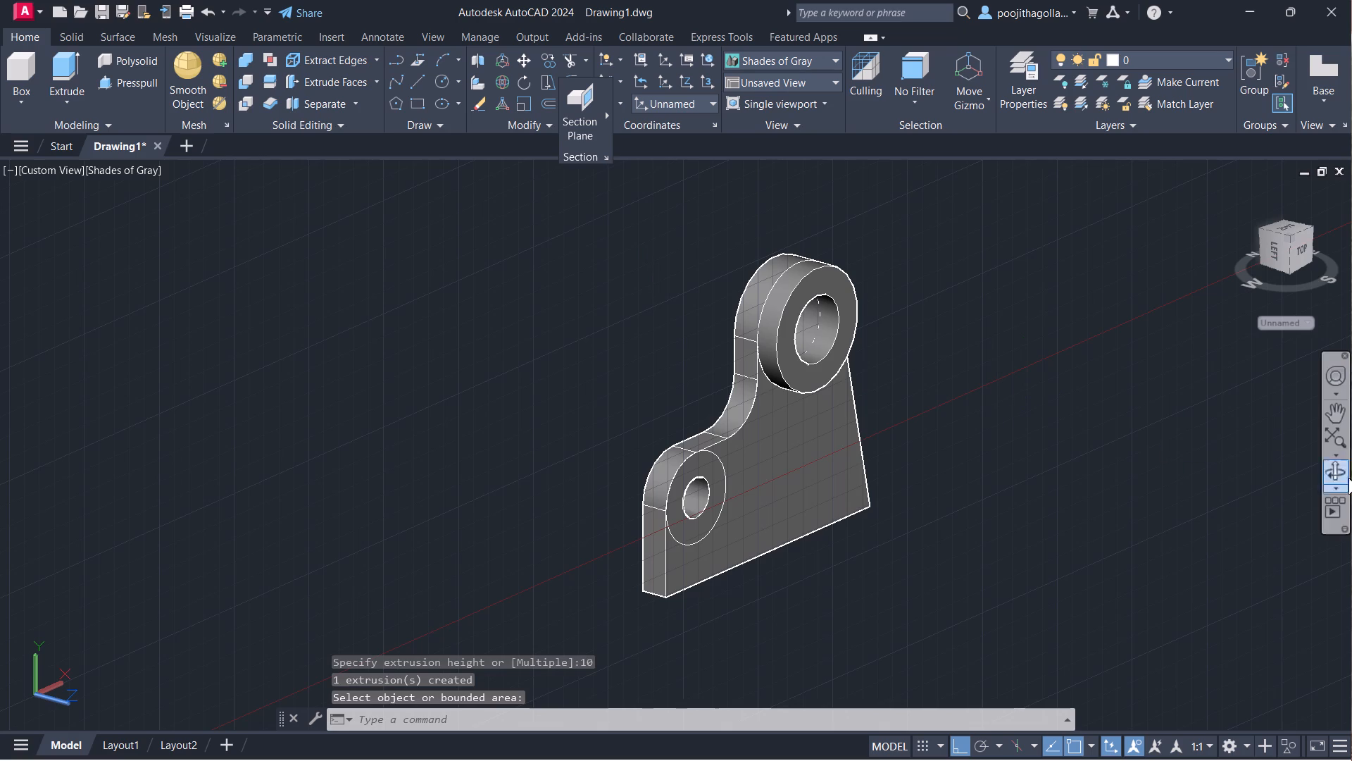
# Presspull the ring around the plate's smaller lower hole by 18 outward, on the same side as the upper boss.
pyautogui.click(1339, 476)
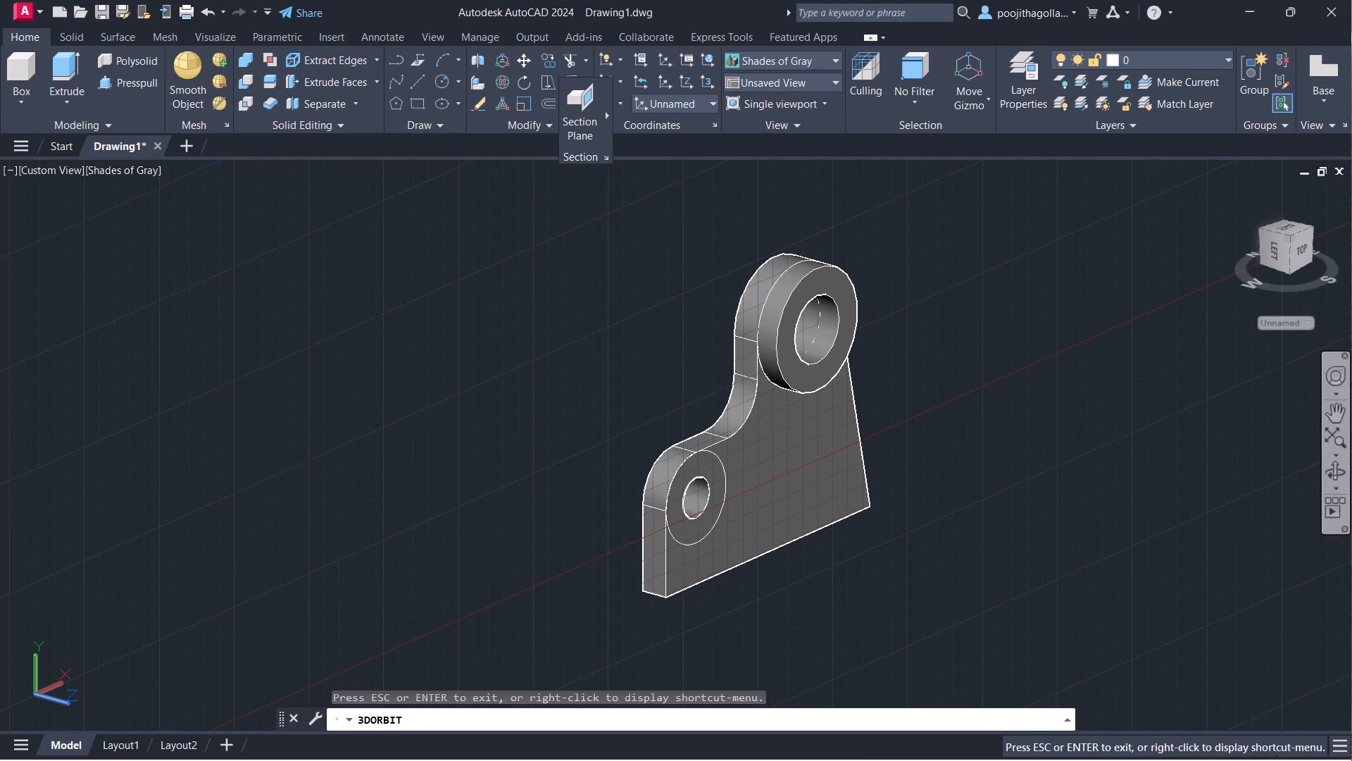
pyautogui.moveTo(792, 471); pyautogui.dragTo(802, 481)
pyautogui.moveTo(903, 469); pyautogui.dragTo(908, 501, button='middle')
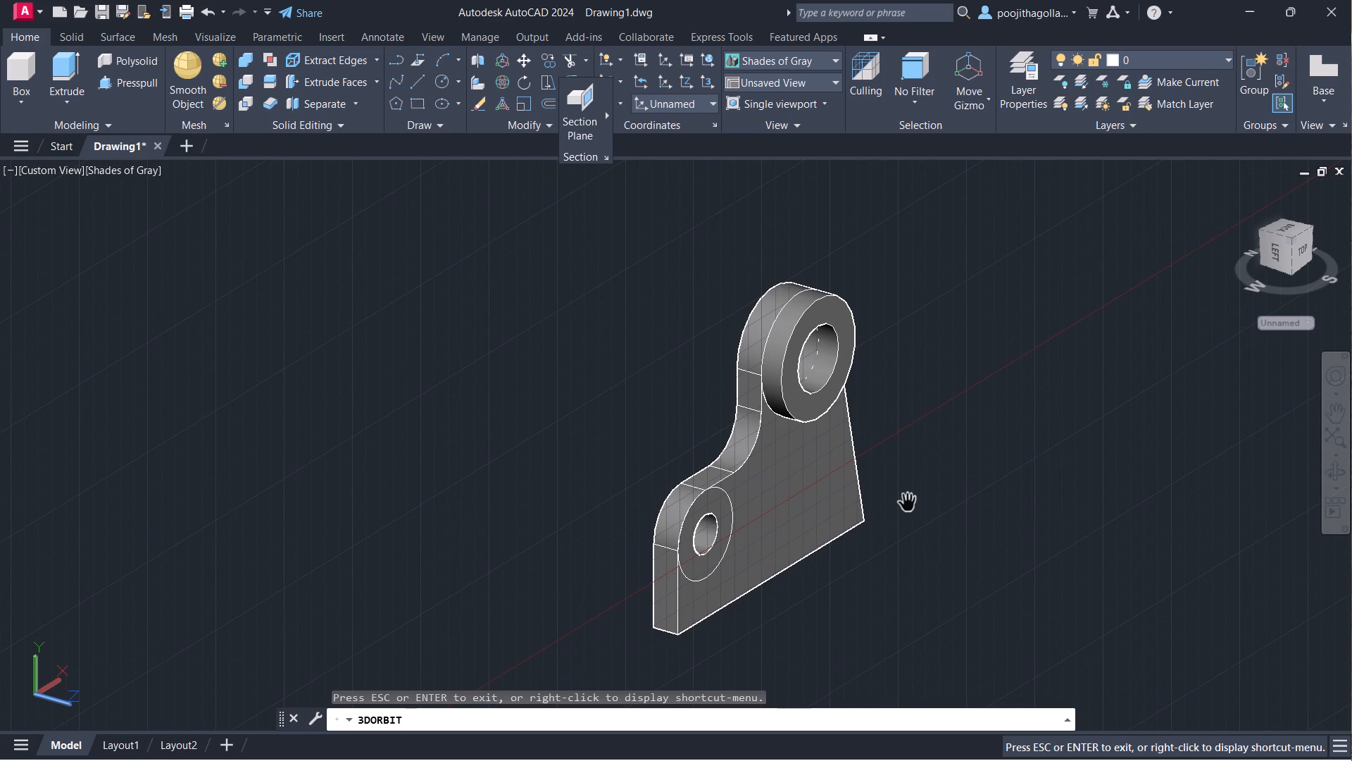
pyautogui.moveTo(908, 501); pyautogui.dragTo(903, 489, button='middle')
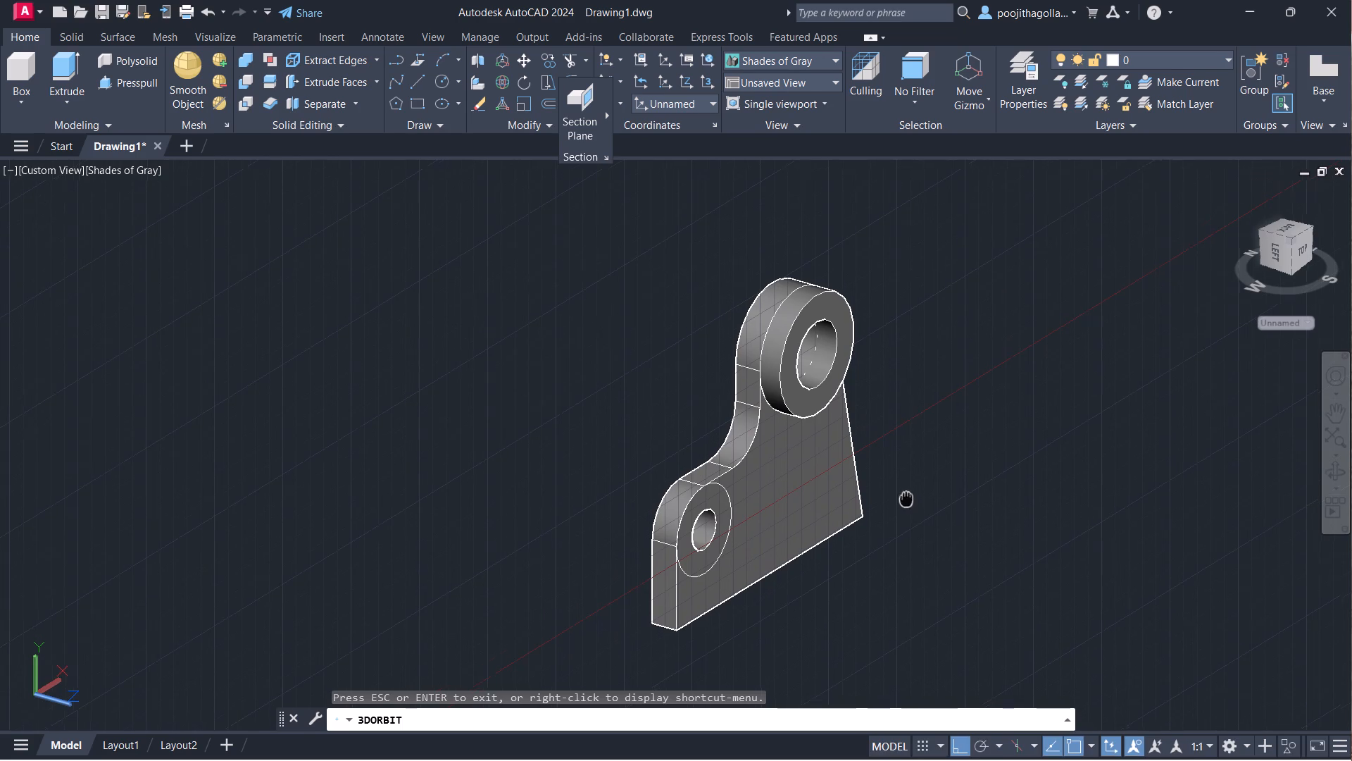
pyautogui.moveTo(903, 489); pyautogui.dragTo(904, 450, button='middle')
pyautogui.press('Escape')
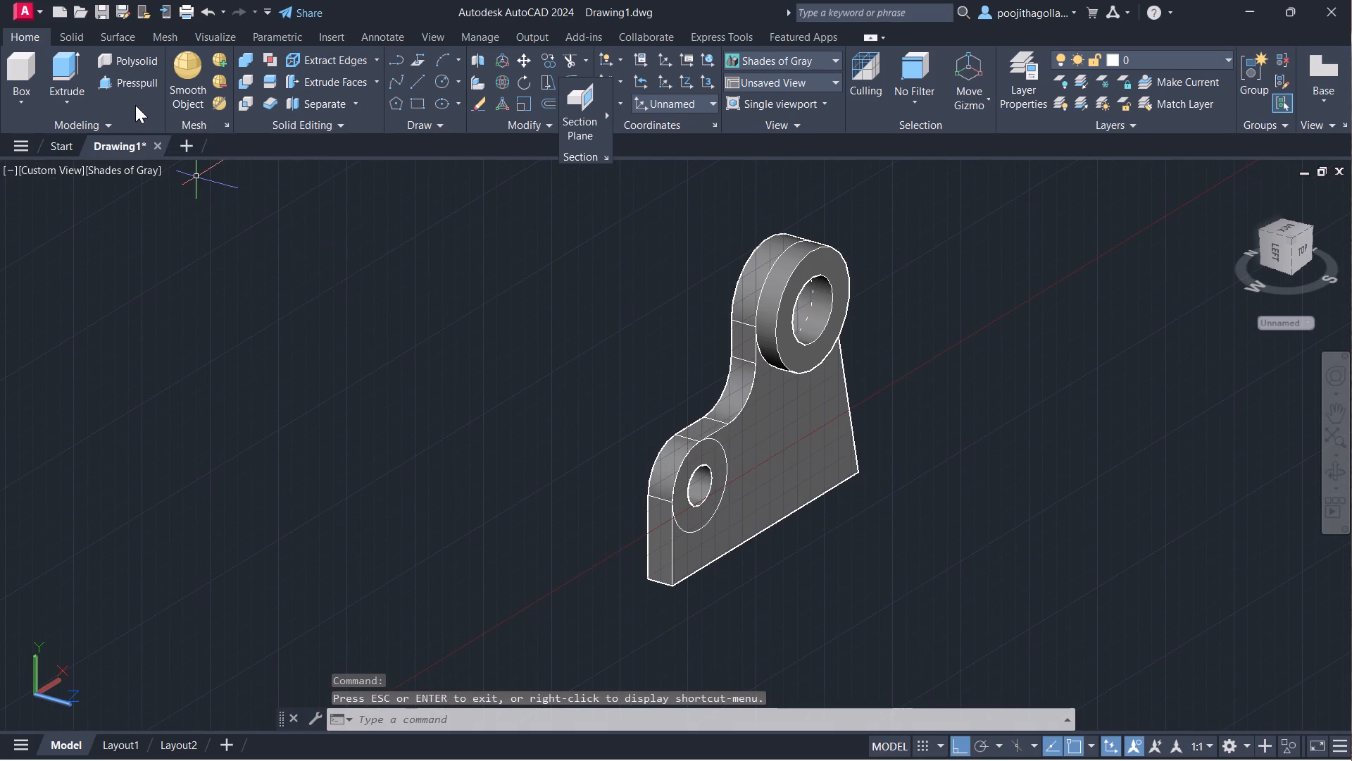
pyautogui.click(134, 83)
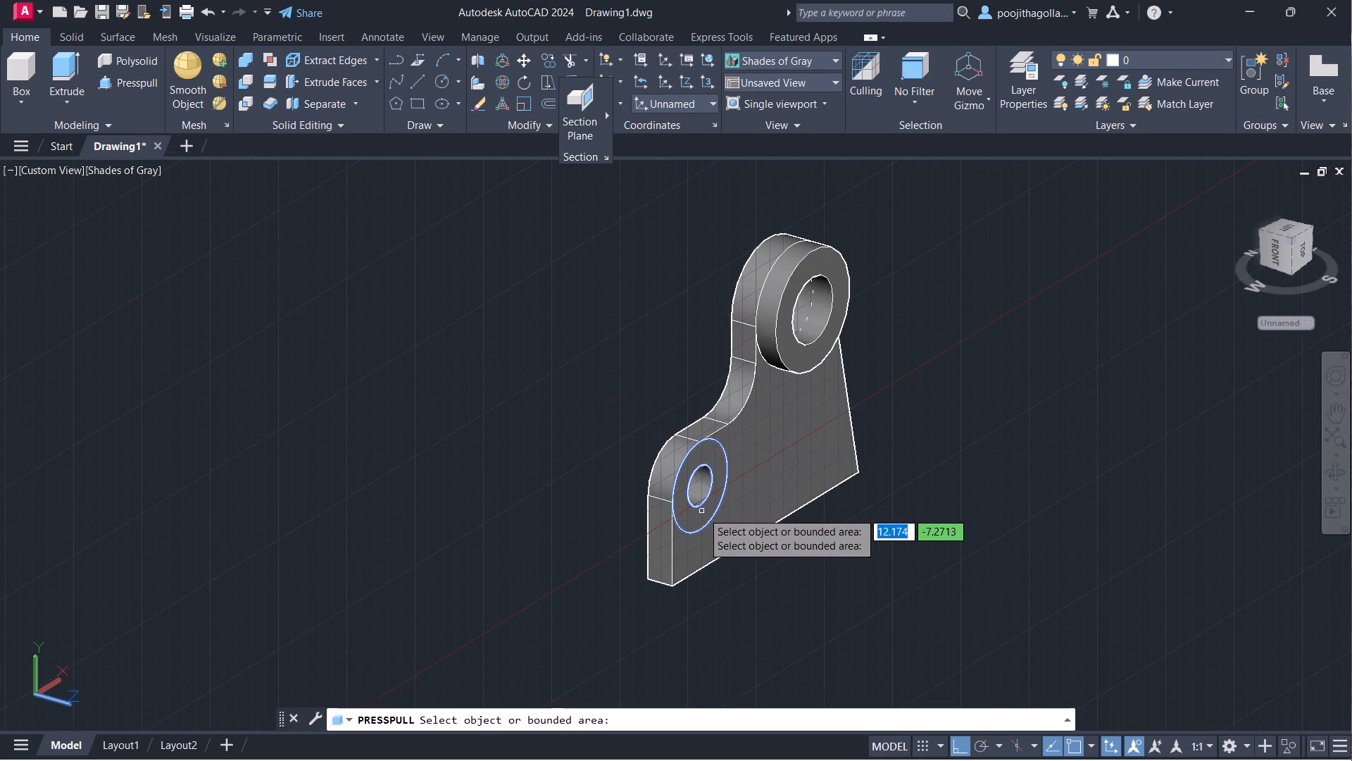
pyautogui.click(702, 512)
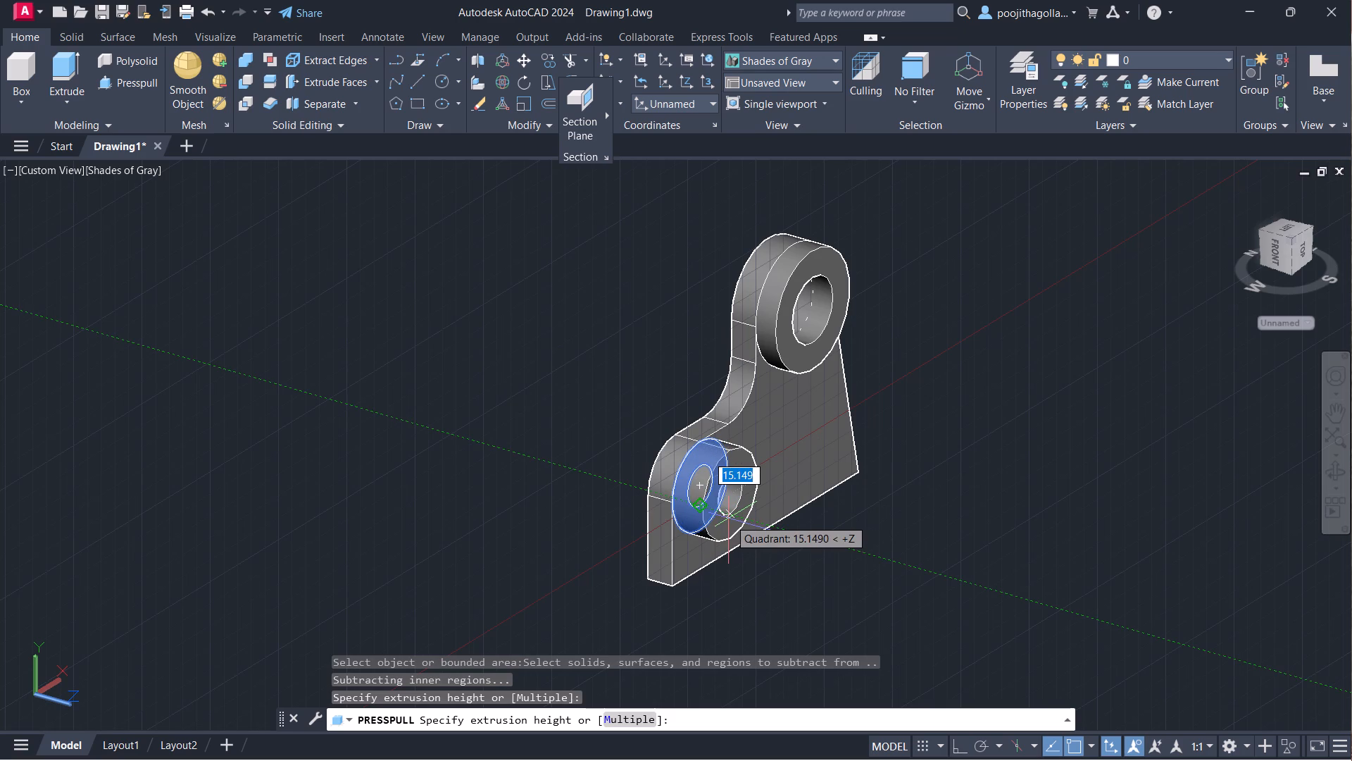
pyautogui.write('18')
pyautogui.press('Return')
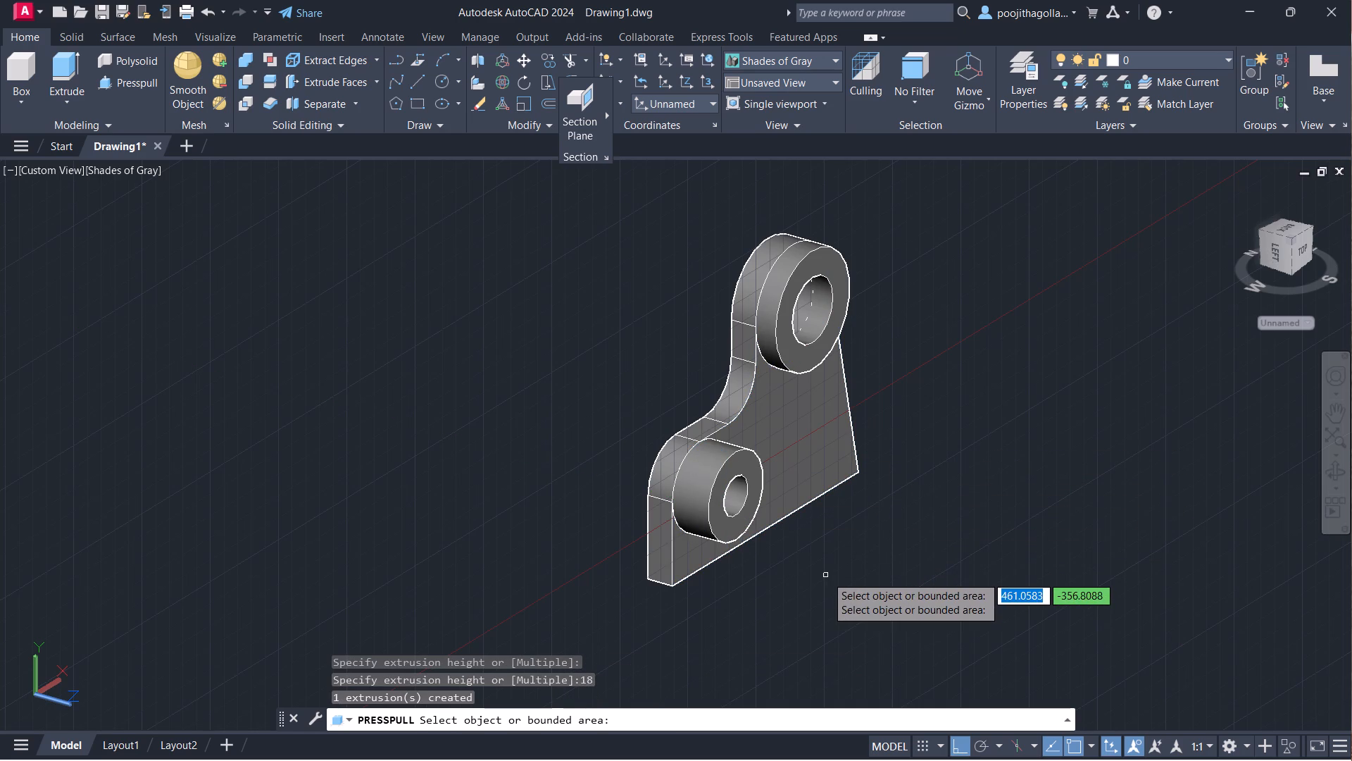
pyautogui.press('Escape')
pyautogui.moveTo(784, 600); pyautogui.dragTo(874, 614)
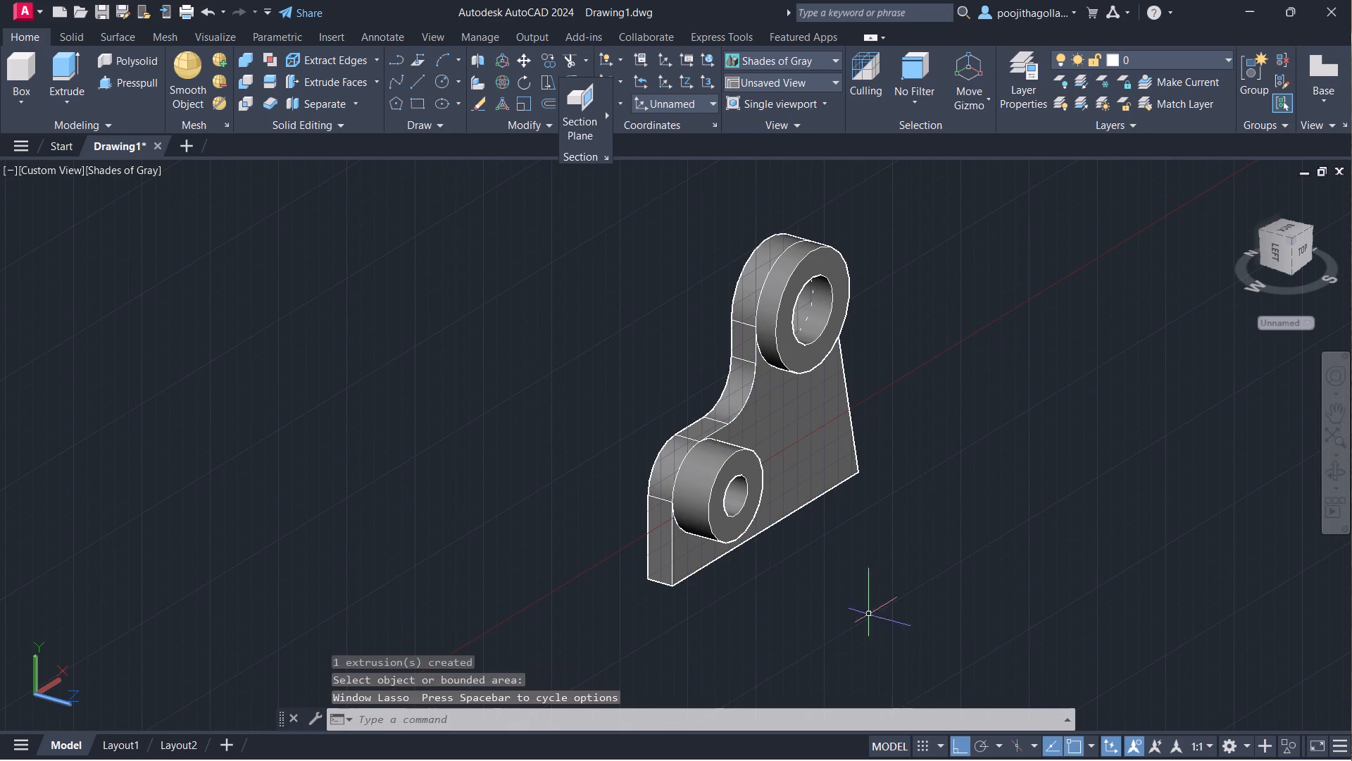
# Draw a circle of radius 27 centred on the larger upper hole, on the plate's opposite flat face.
pyautogui.keyDown('shift'); pyautogui.moveTo(844, 601); pyautogui.dragTo(1034, 617, button='middle'); pyautogui.keyUp('shift')
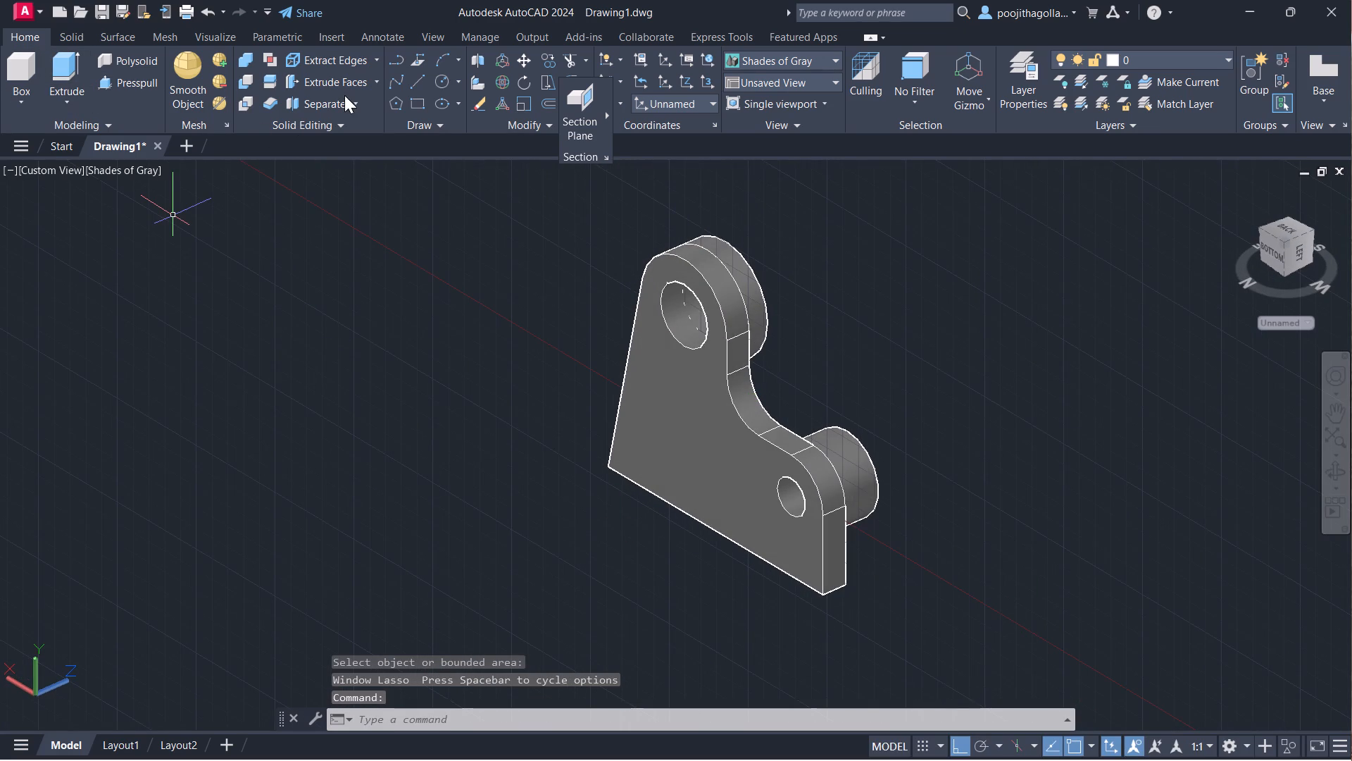
pyautogui.click(441, 87)
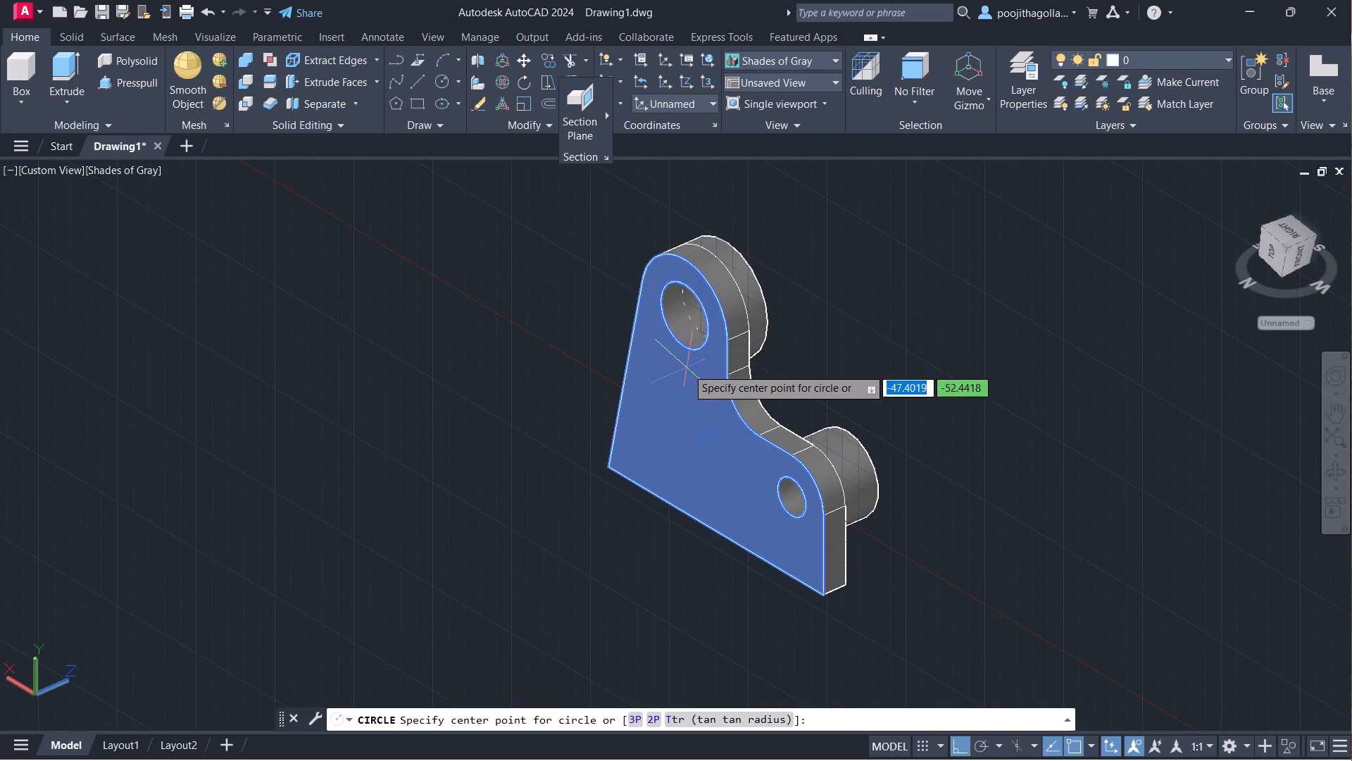
pyautogui.click(684, 321)
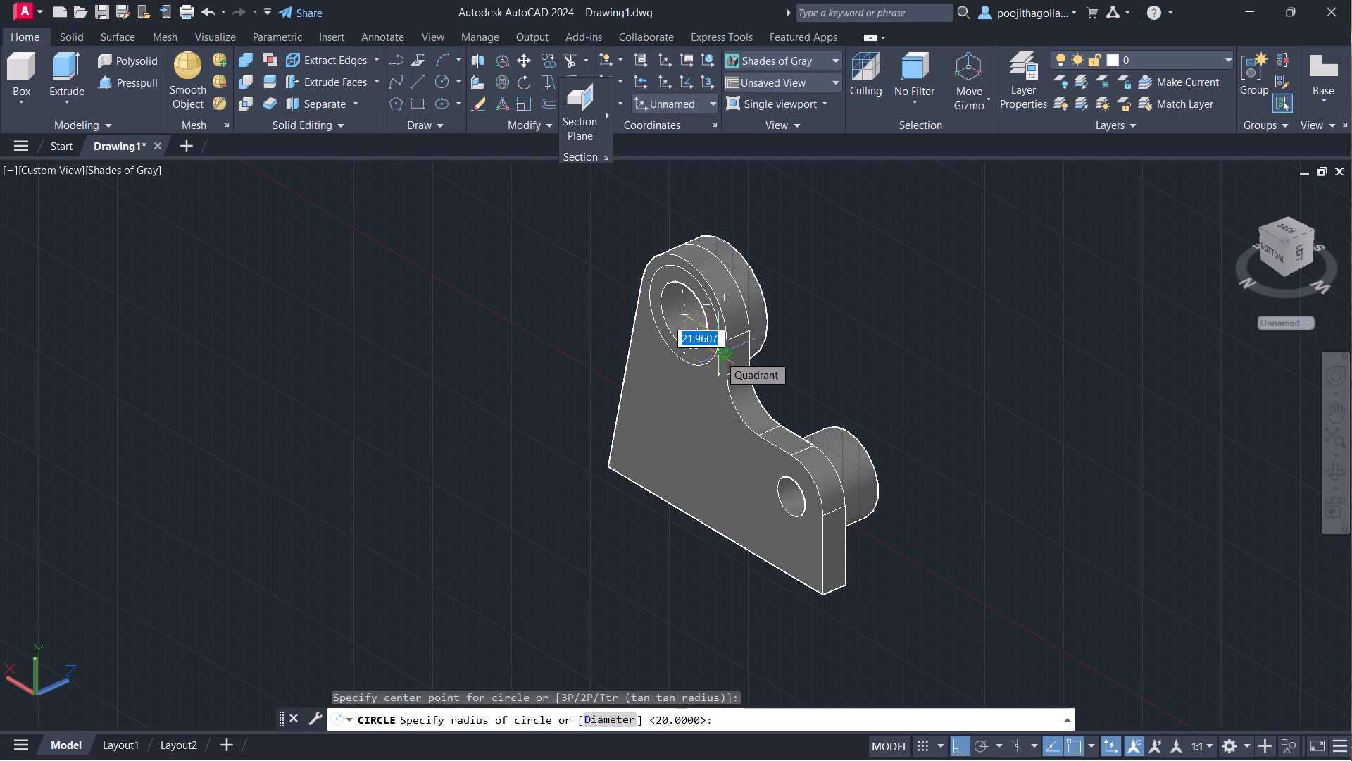
pyautogui.write('27')
pyautogui.press('Return')
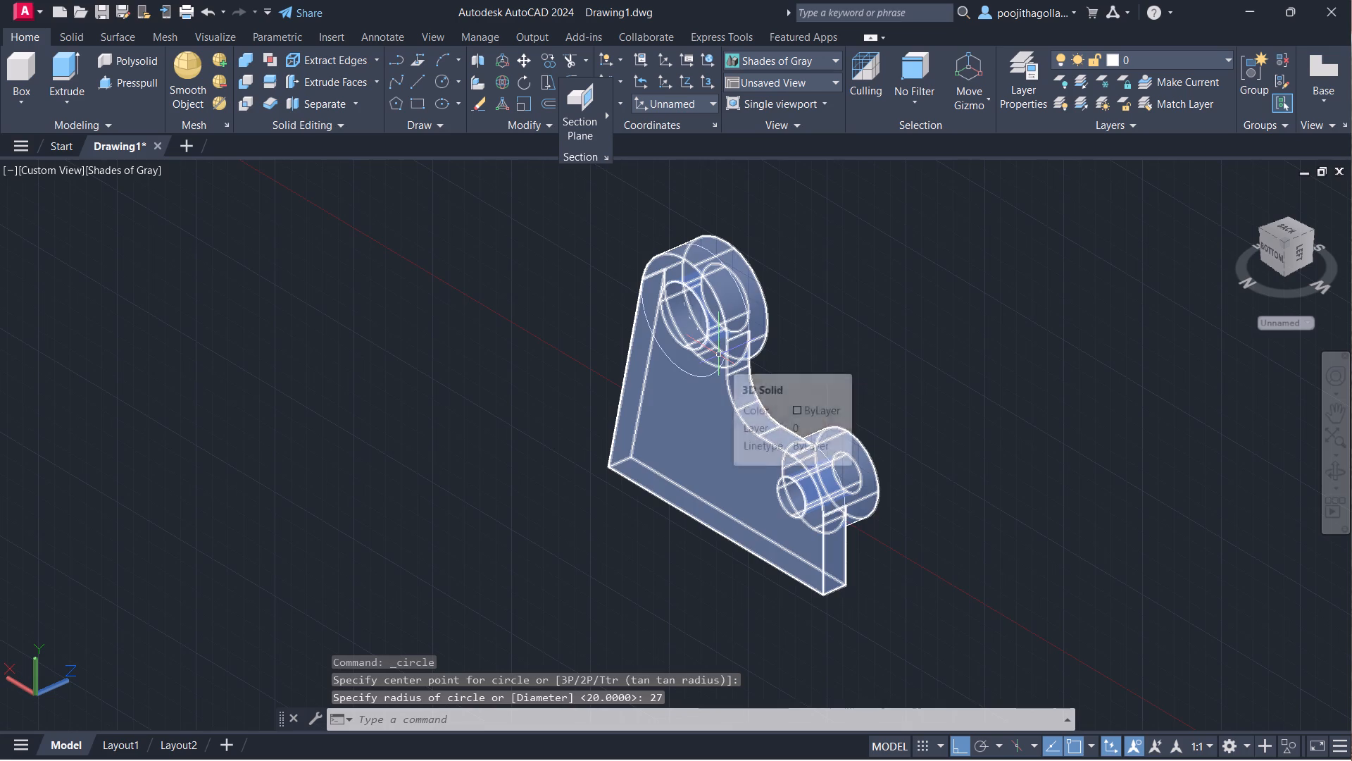
# Presspull the ring between the radius 27 circle and the larger hole by 10 outward from the opposite face.
pyautogui.click(120, 86)
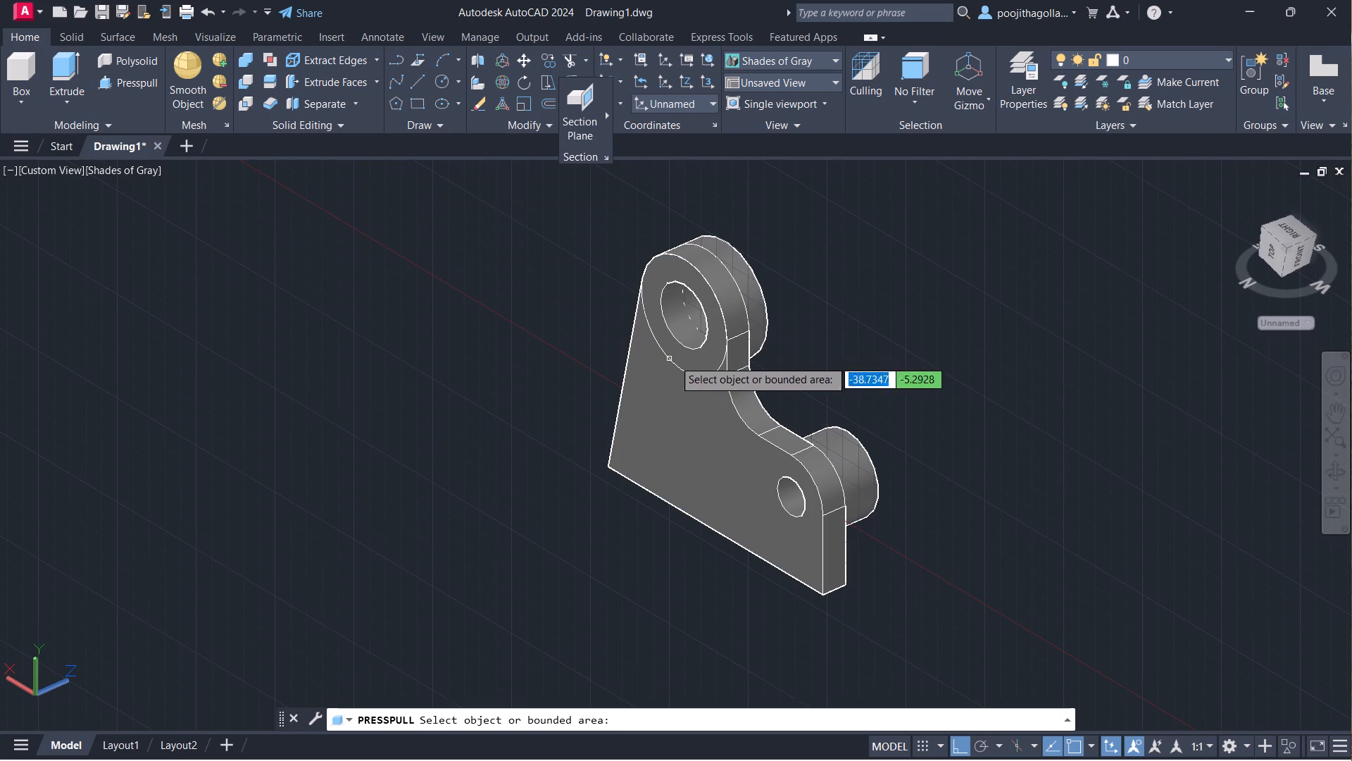
pyautogui.click(709, 359)
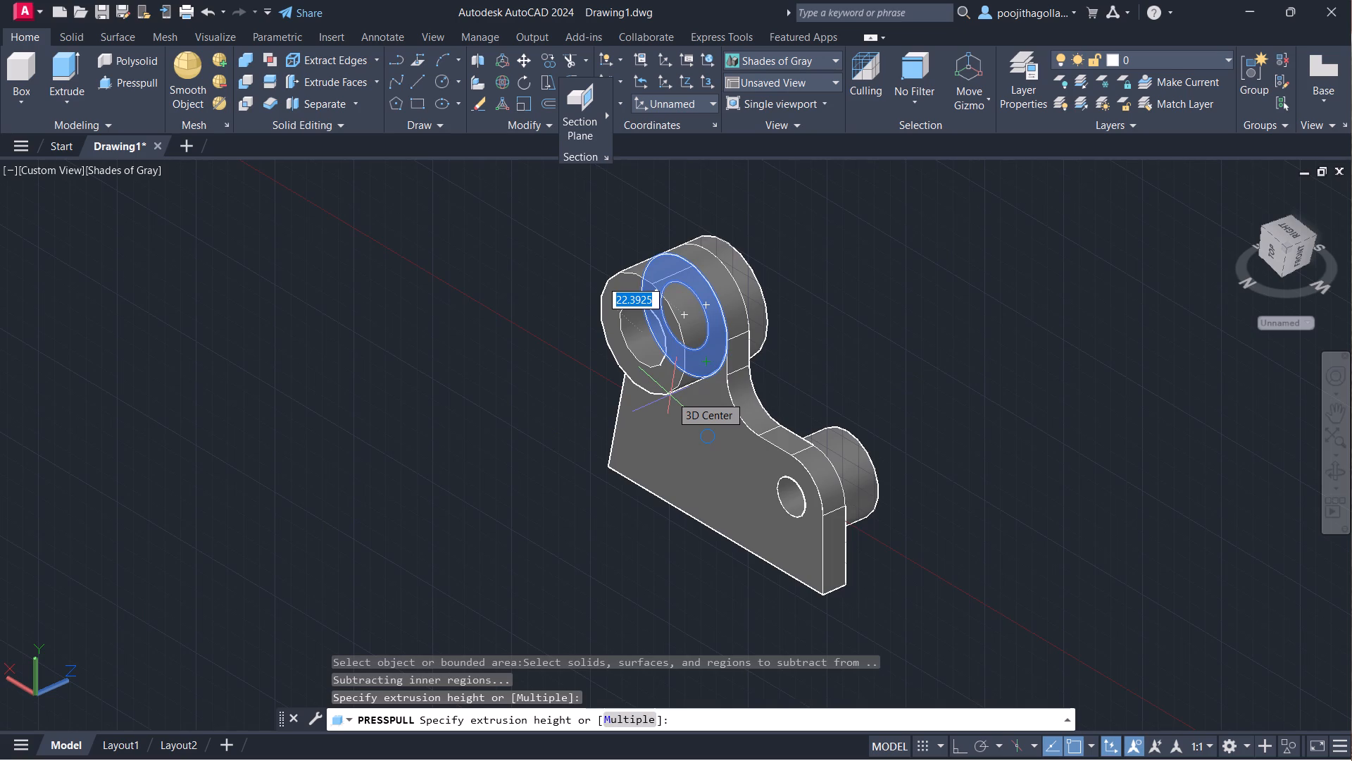
pyautogui.write('10')
pyautogui.press('Return')
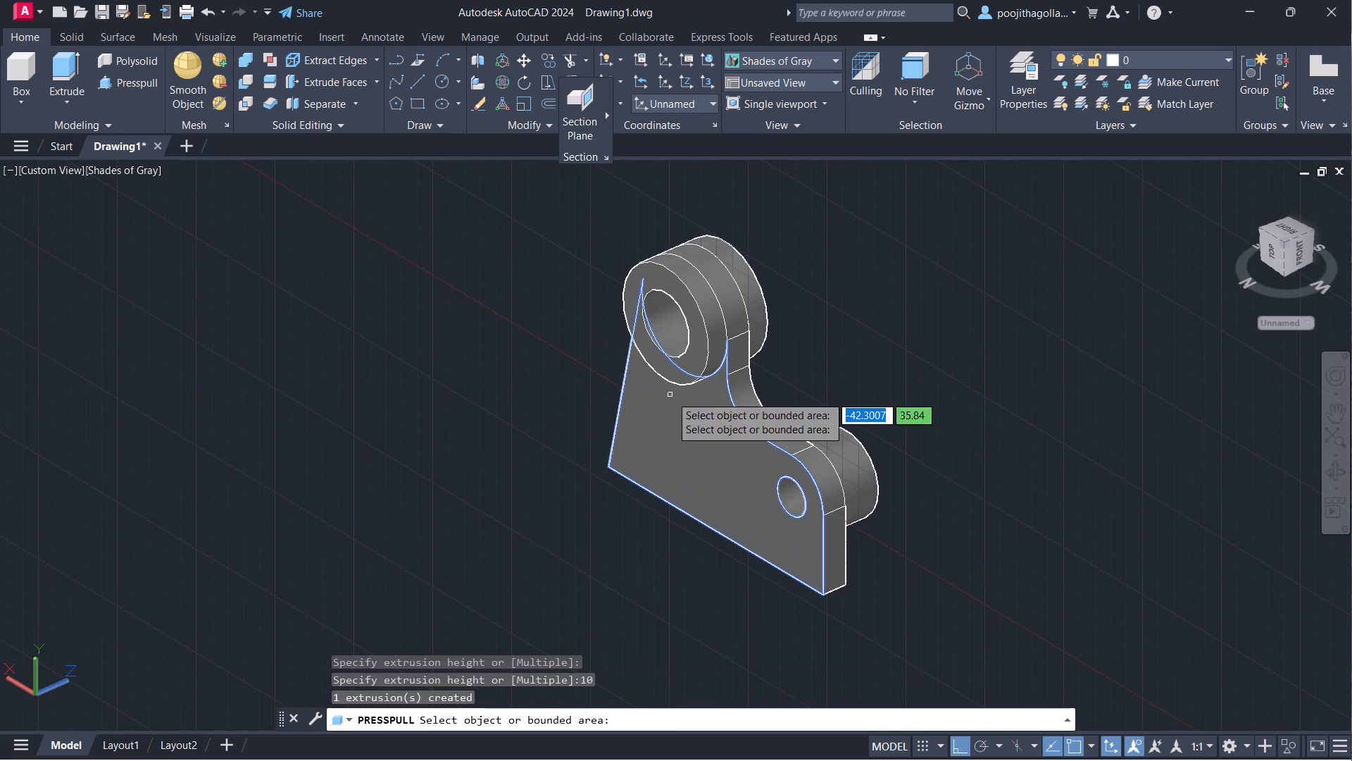
pyautogui.press('Escape')
# Examine the bosses on both sides of the plate from several angles and the plate's location relative to the base.
pyautogui.click(1344, 478)
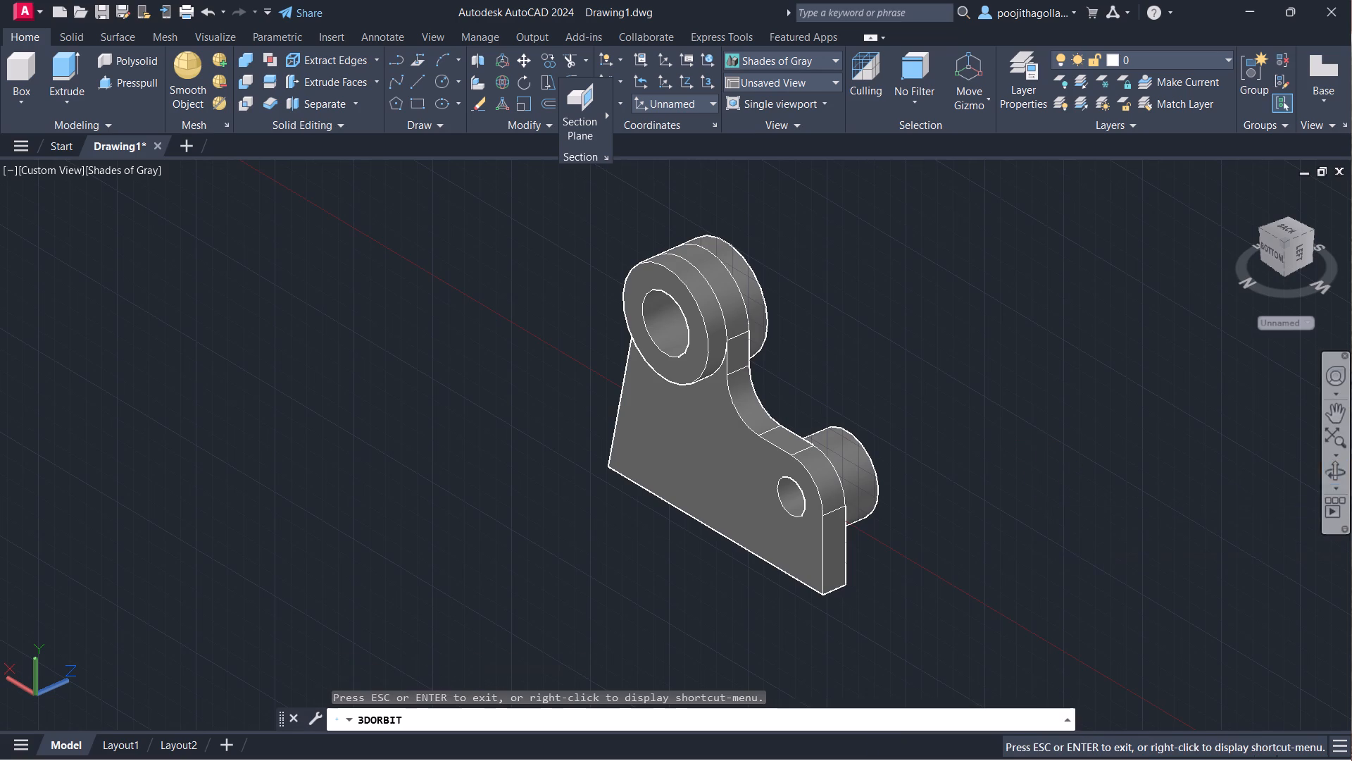
pyautogui.moveTo(1231, 469); pyautogui.dragTo(968, 428)
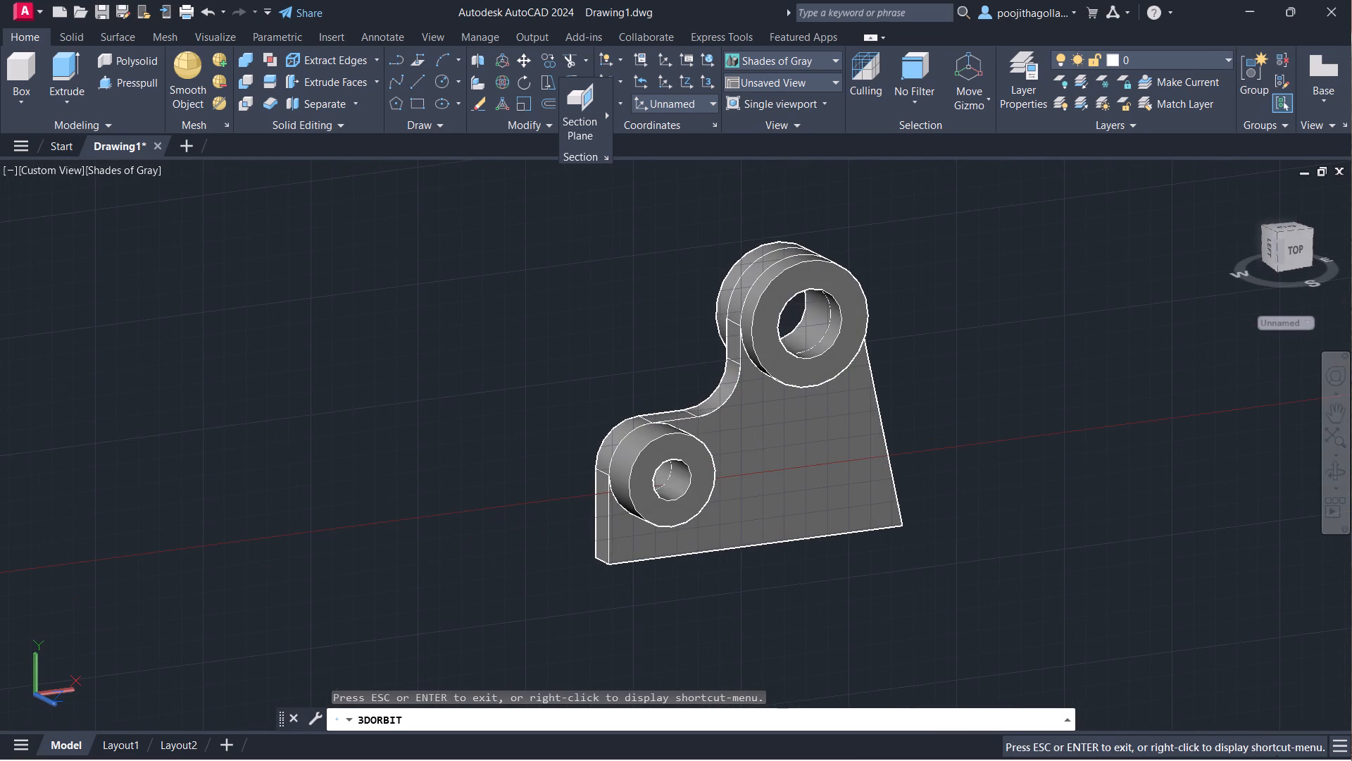
pyautogui.moveTo(830, 436); pyautogui.dragTo(933, 448)
pyautogui.moveTo(884, 390); pyautogui.dragTo(872, 454, button='middle')
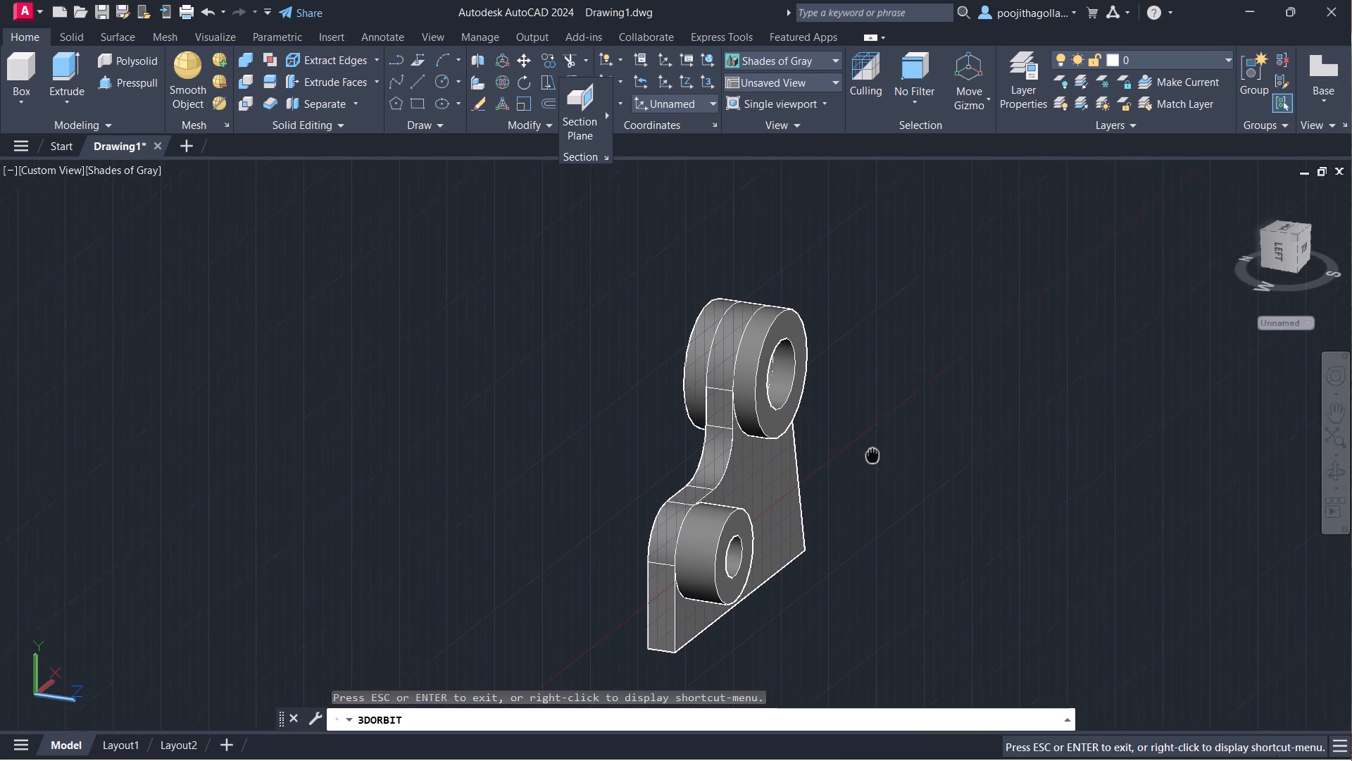
pyautogui.moveTo(872, 454); pyautogui.dragTo(873, 512, button='middle')
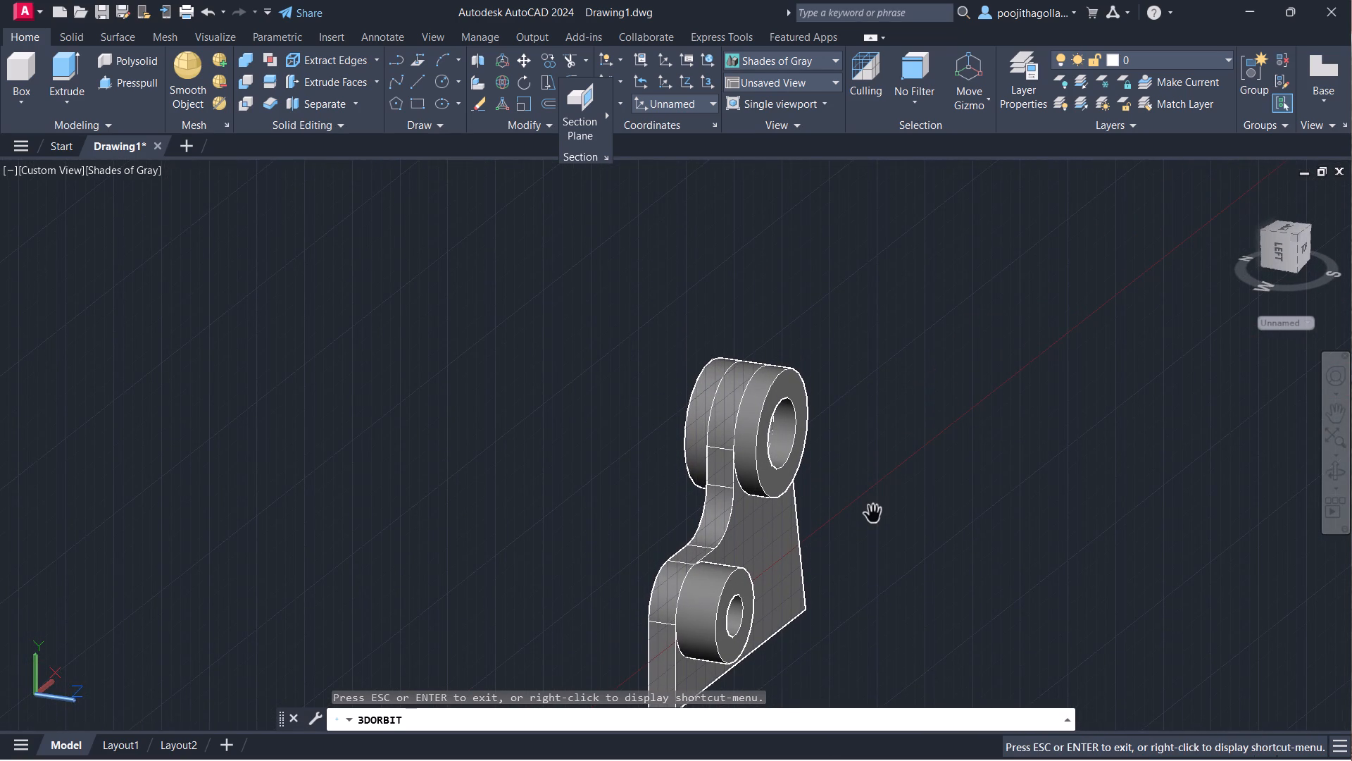
pyautogui.moveTo(959, 529); pyautogui.dragTo(893, 550)
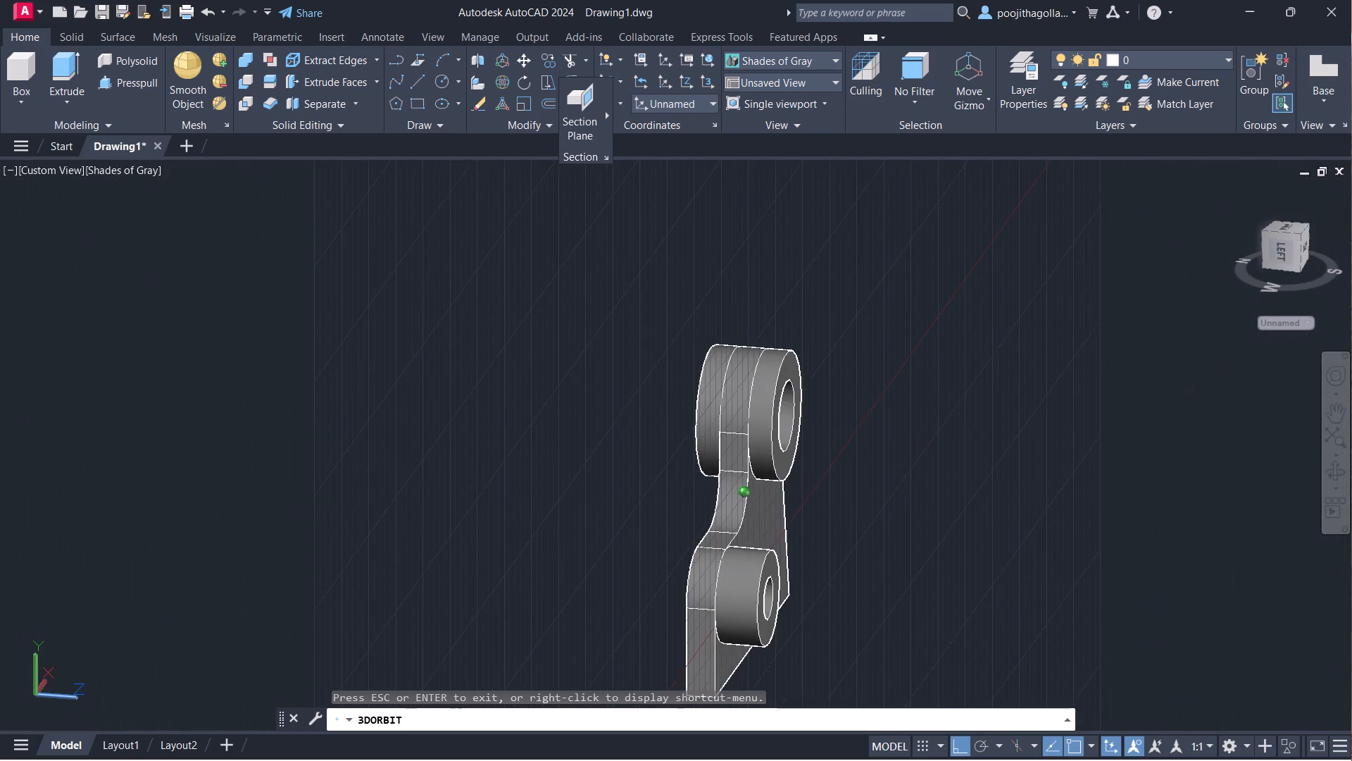
pyautogui.moveTo(893, 550); pyautogui.dragTo(851, 596)
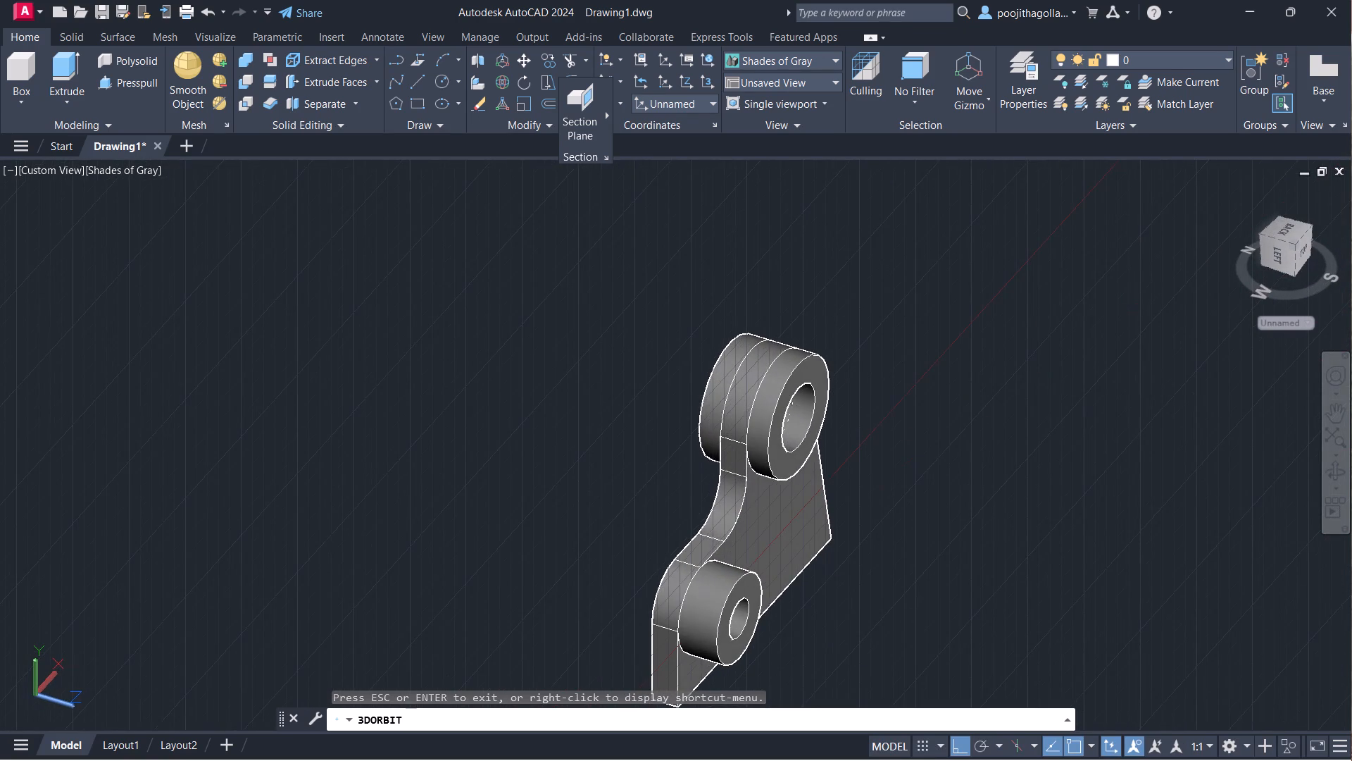
pyautogui.scroll(2, 787, 491)
pyautogui.moveTo(787, 524); pyautogui.dragTo(749, 448, button='middle')
pyautogui.scroll(2, 702, 448)
pyautogui.moveTo(734, 482); pyautogui.dragTo(746, 507, button='middle')
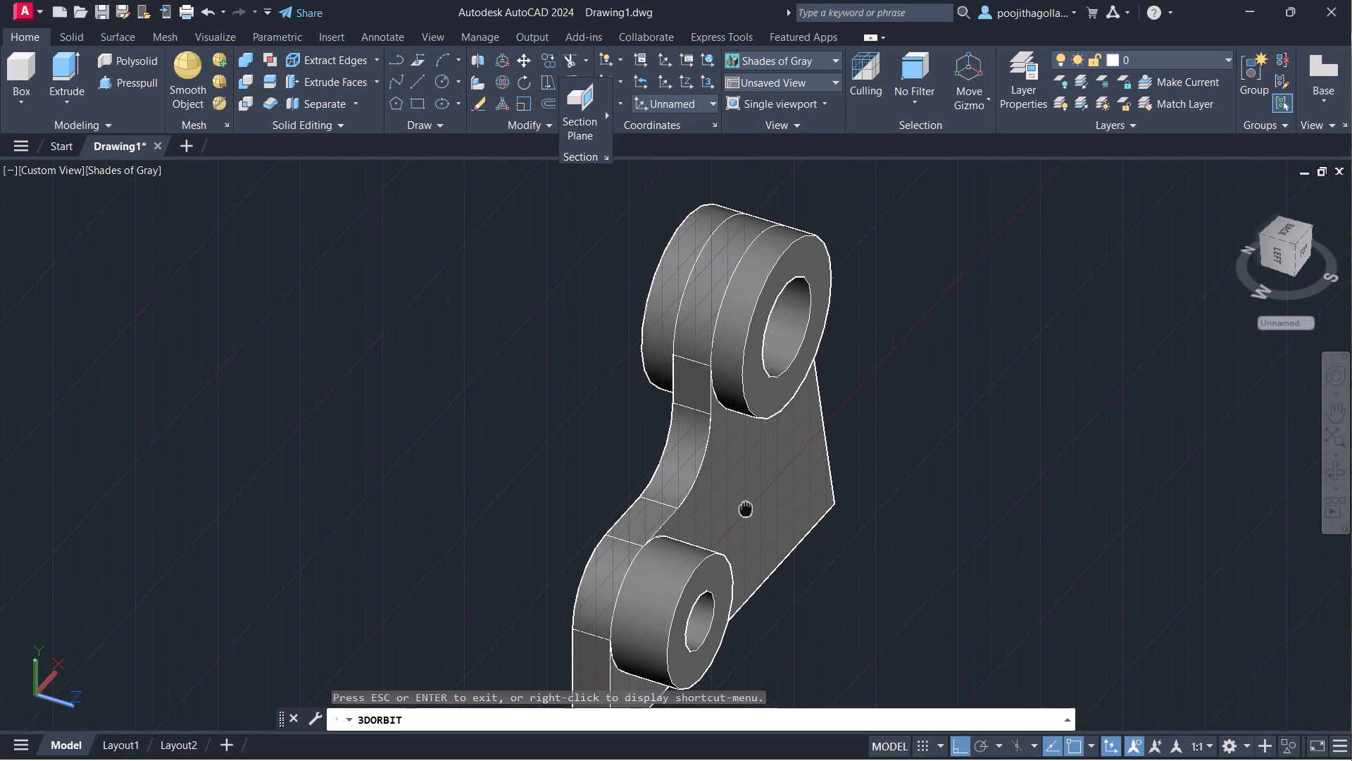
pyautogui.moveTo(746, 507); pyautogui.dragTo(746, 485, button='middle')
pyautogui.scroll(-11, 746, 485)
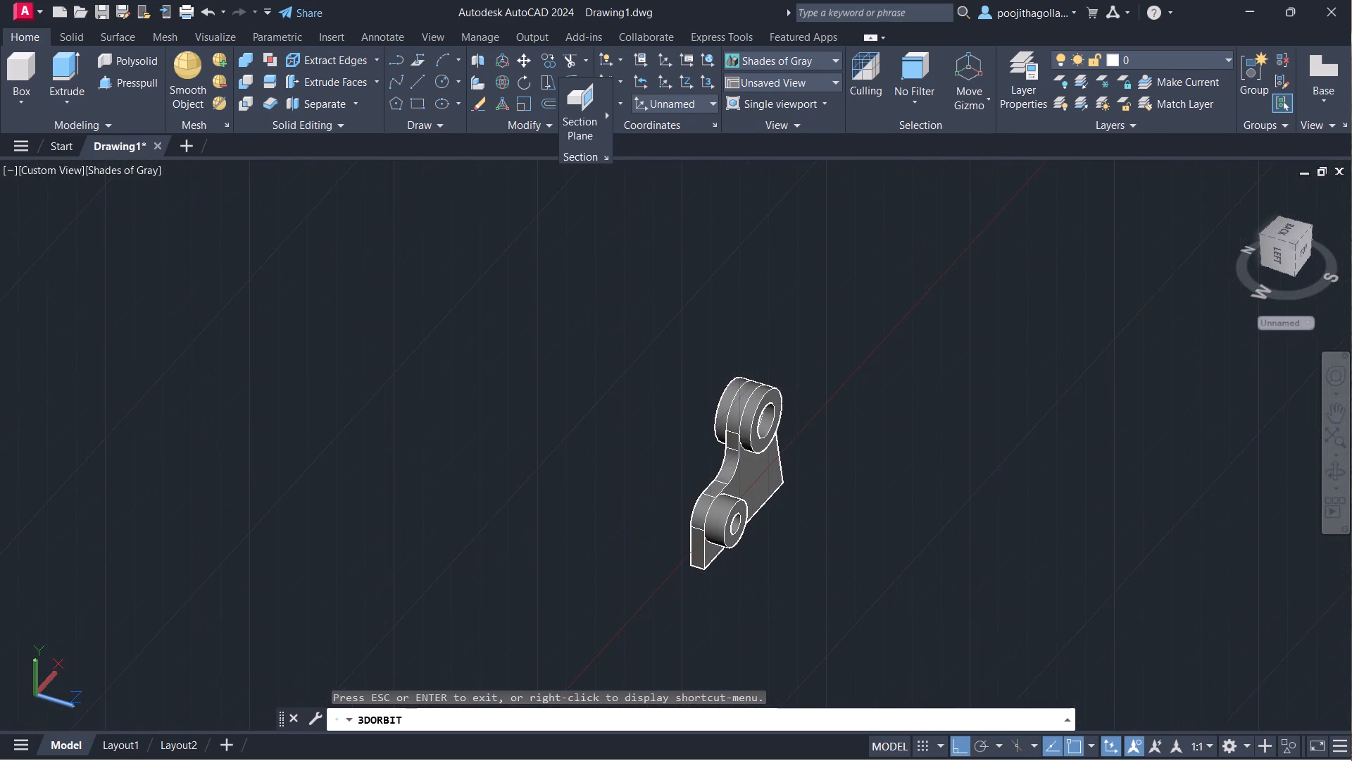
pyautogui.scroll(-11, 756, 483)
pyautogui.moveTo(756, 483); pyautogui.dragTo(770, 509, button='middle')
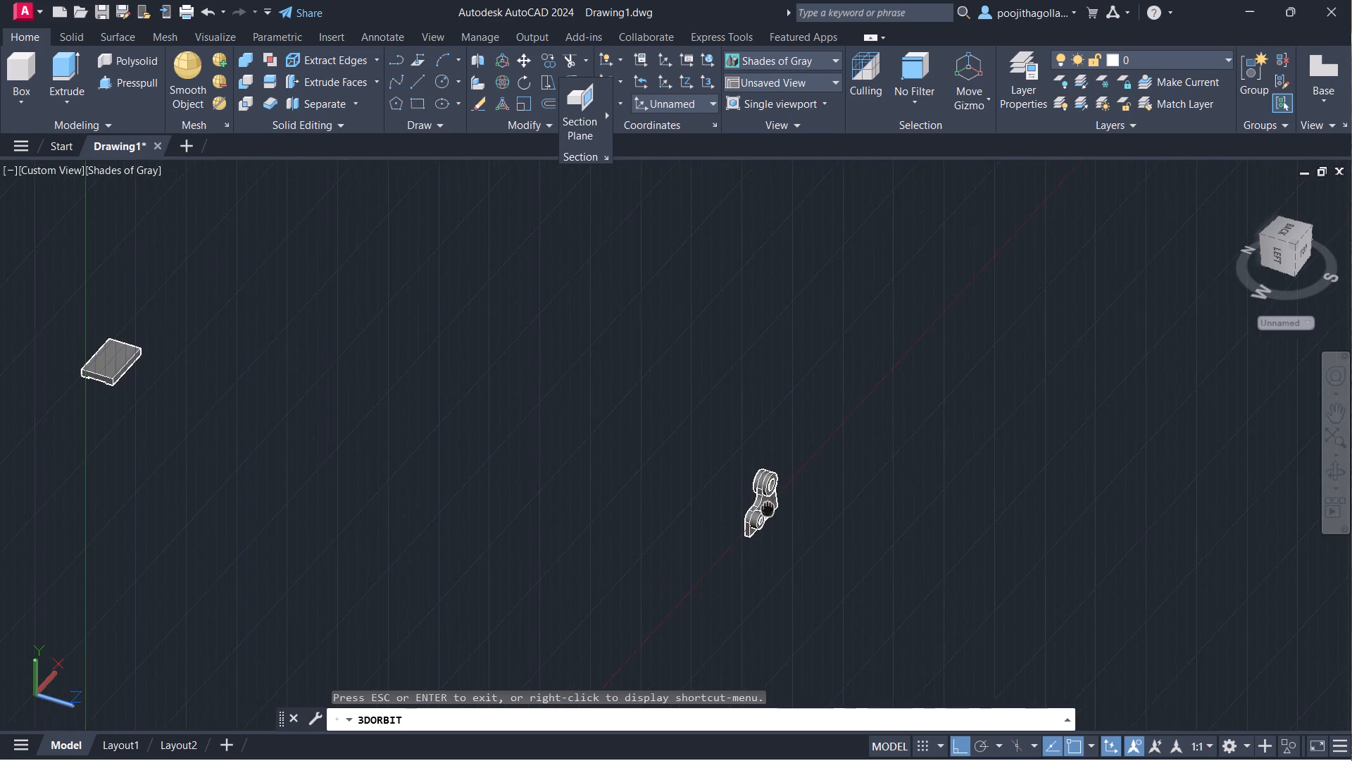
pyautogui.moveTo(770, 509); pyautogui.dragTo(802, 494, button='middle')
pyautogui.scroll(4, 811, 489)
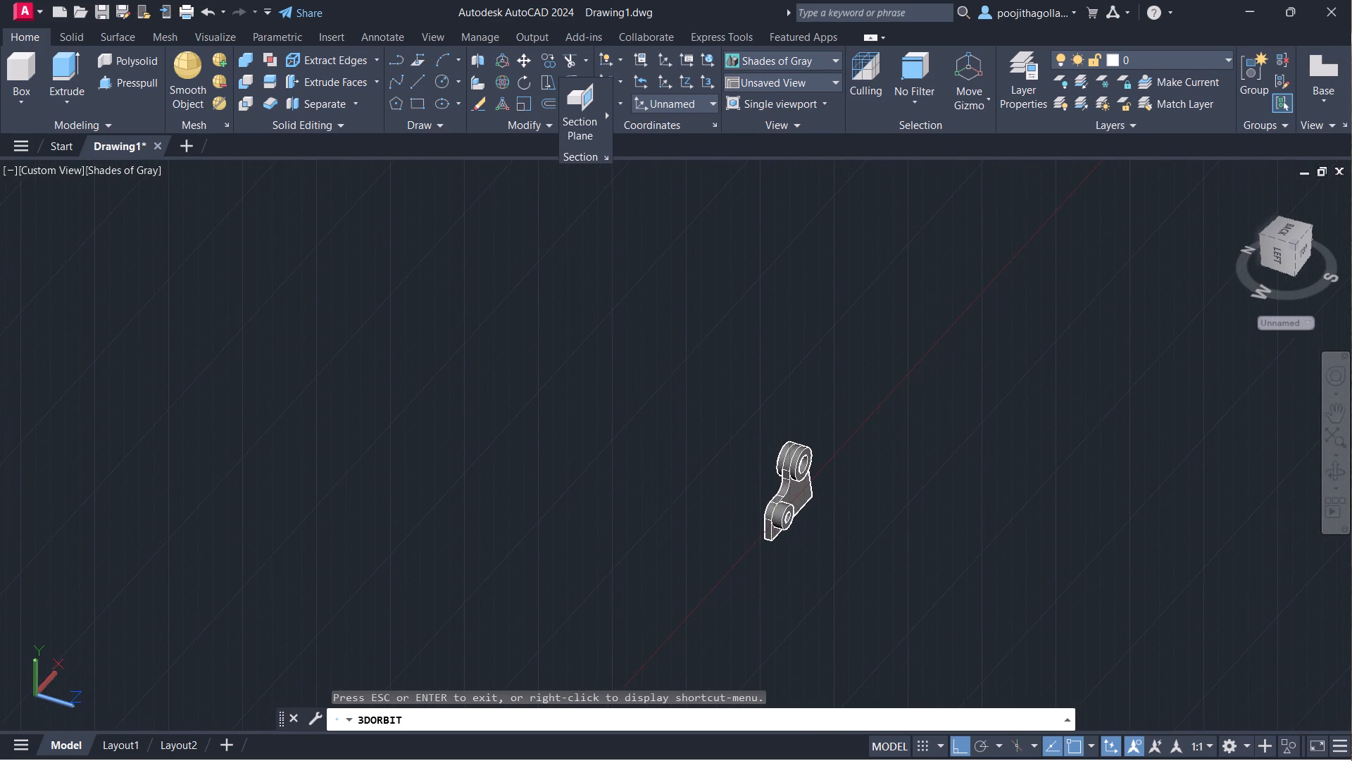
pyautogui.press('Escape')
# Move the bossed plate together with its profile curves about 1738 along negative Z, bringing it above the base.
pyautogui.moveTo(873, 409); pyautogui.dragTo(865, 416)
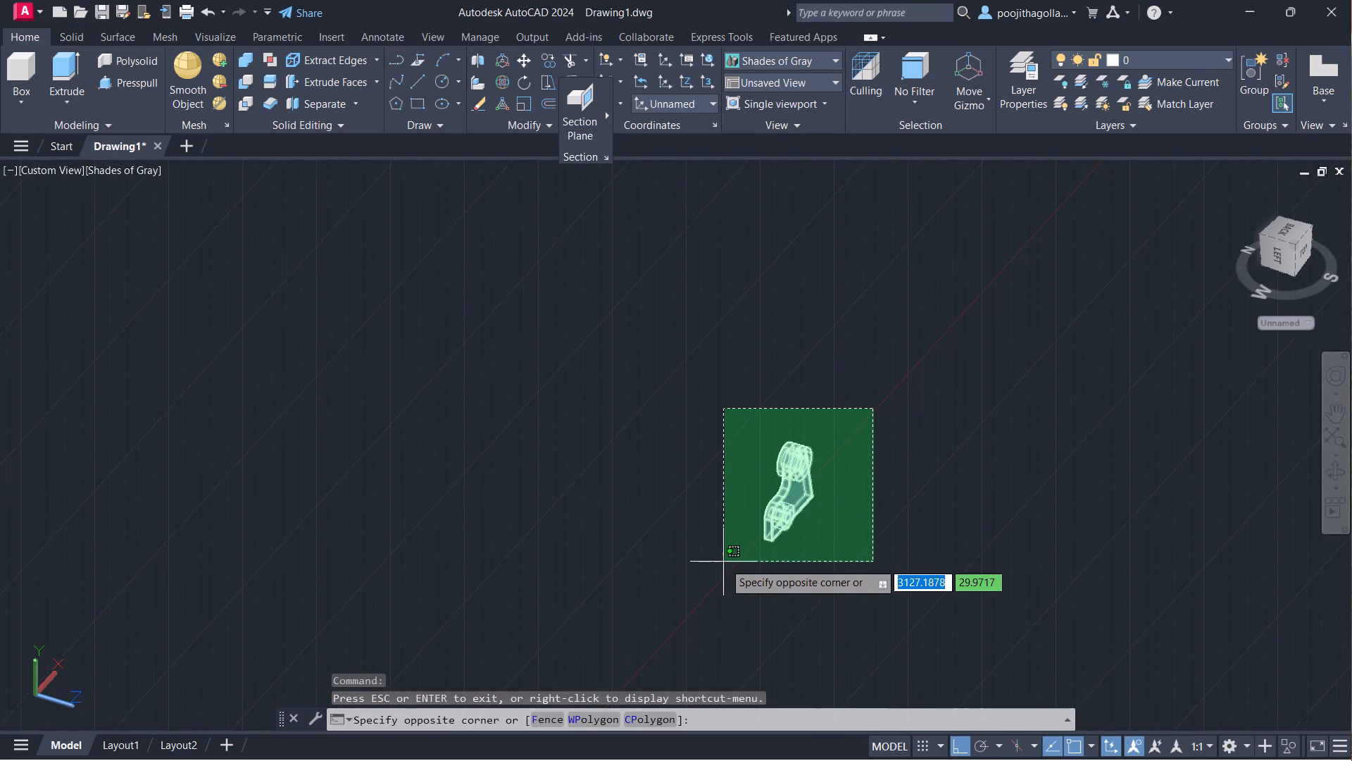
pyautogui.click(724, 562)
pyautogui.scroll(2, 737, 557)
pyautogui.scroll(1, 793, 536)
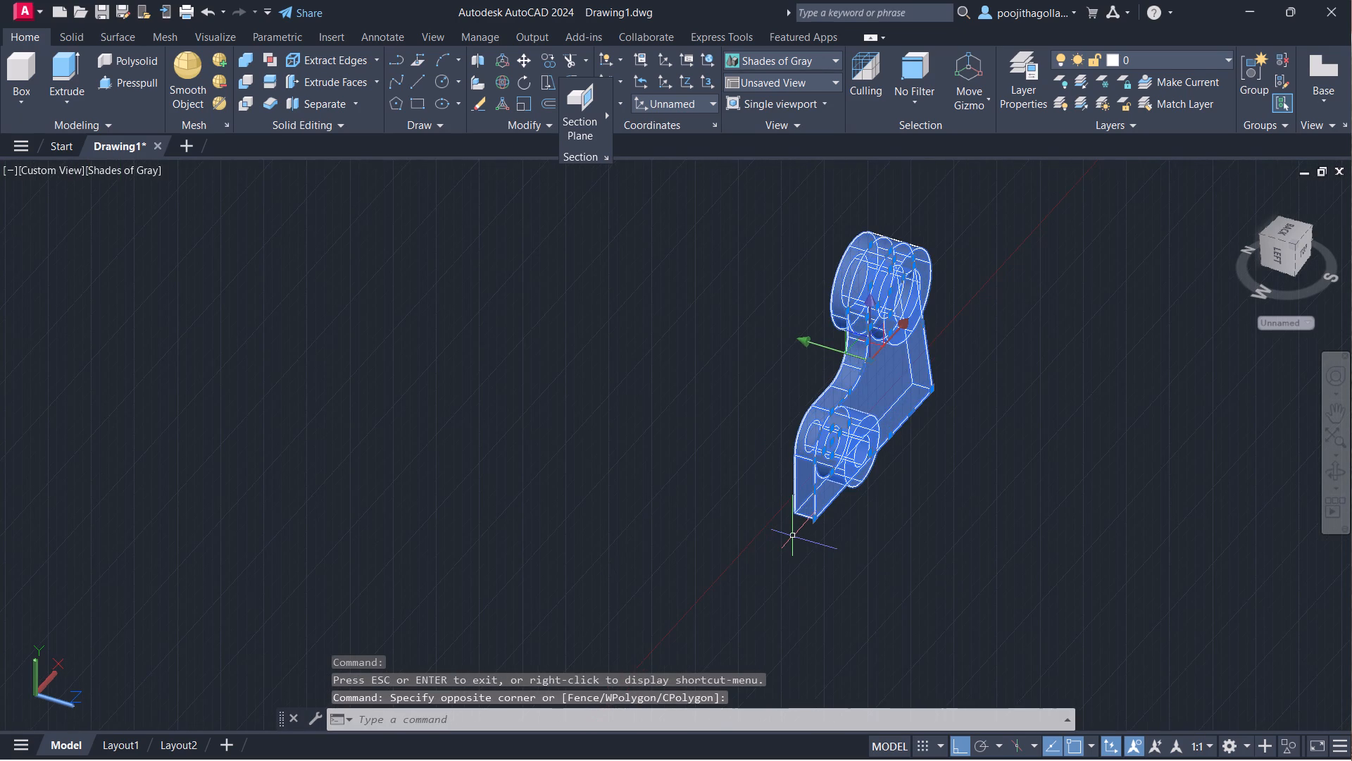
pyautogui.press('m')
pyautogui.press('Return')
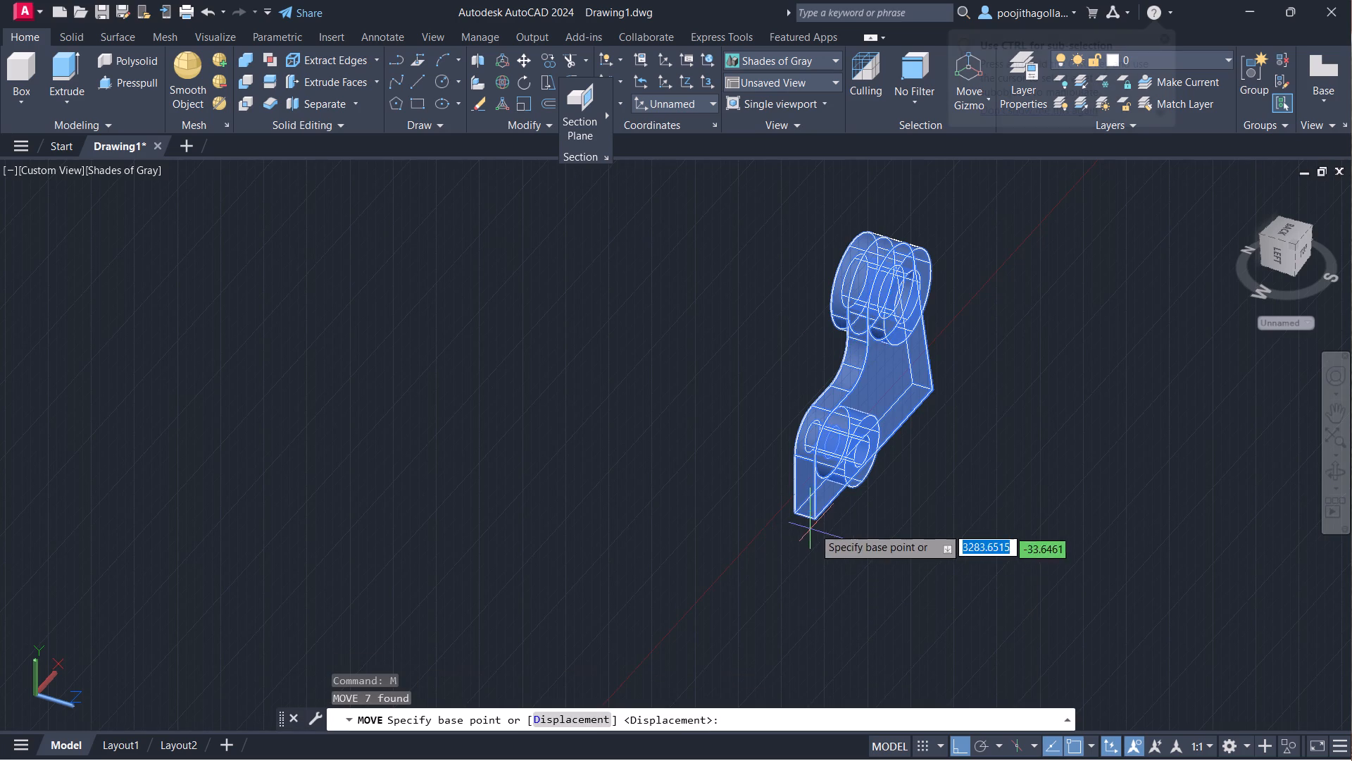
pyautogui.click(813, 521)
pyautogui.scroll(-2, 561, 471)
pyautogui.moveTo(442, 445); pyautogui.dragTo(899, 521, button='middle')
pyautogui.moveTo(303, 388); pyautogui.dragTo(853, 515, button='middle')
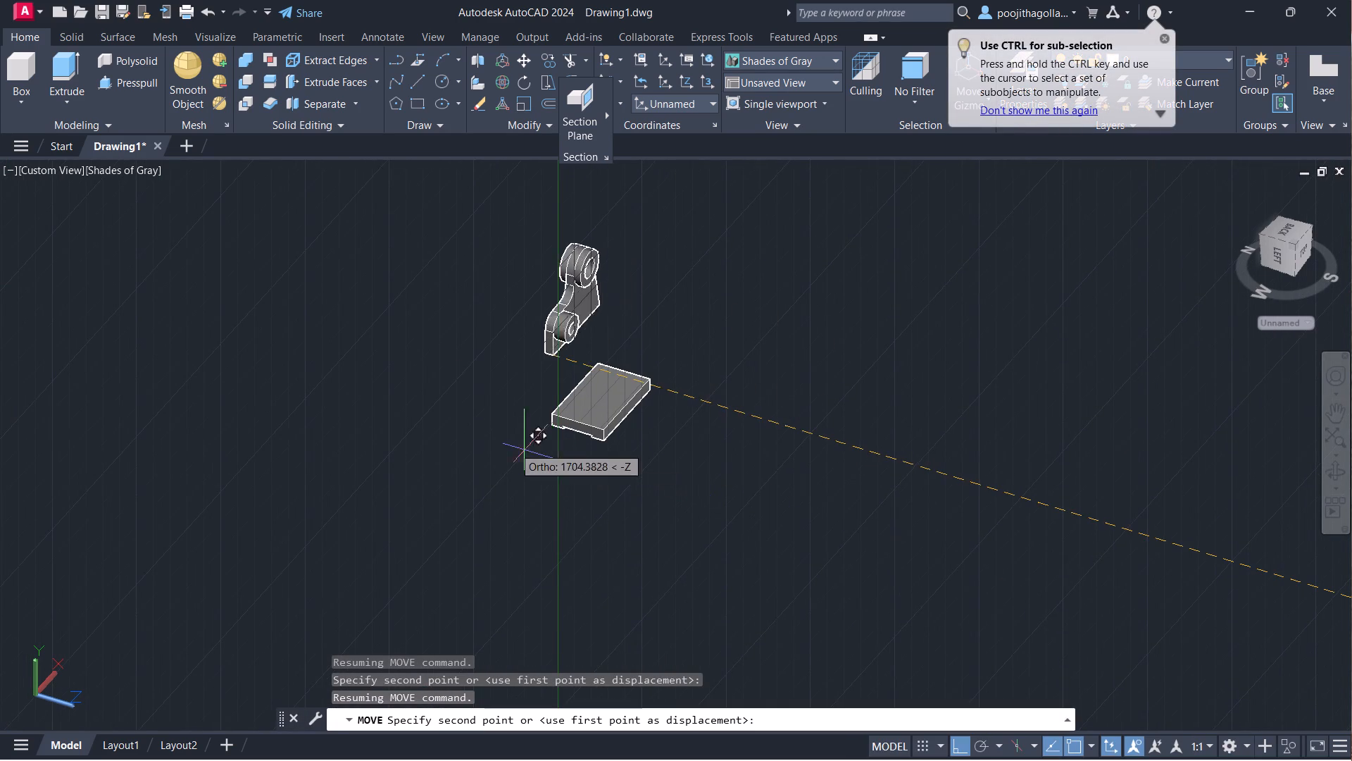
pyautogui.moveTo(511, 448); pyautogui.dragTo(567, 511, button='middle')
pyautogui.scroll(4, 613, 484)
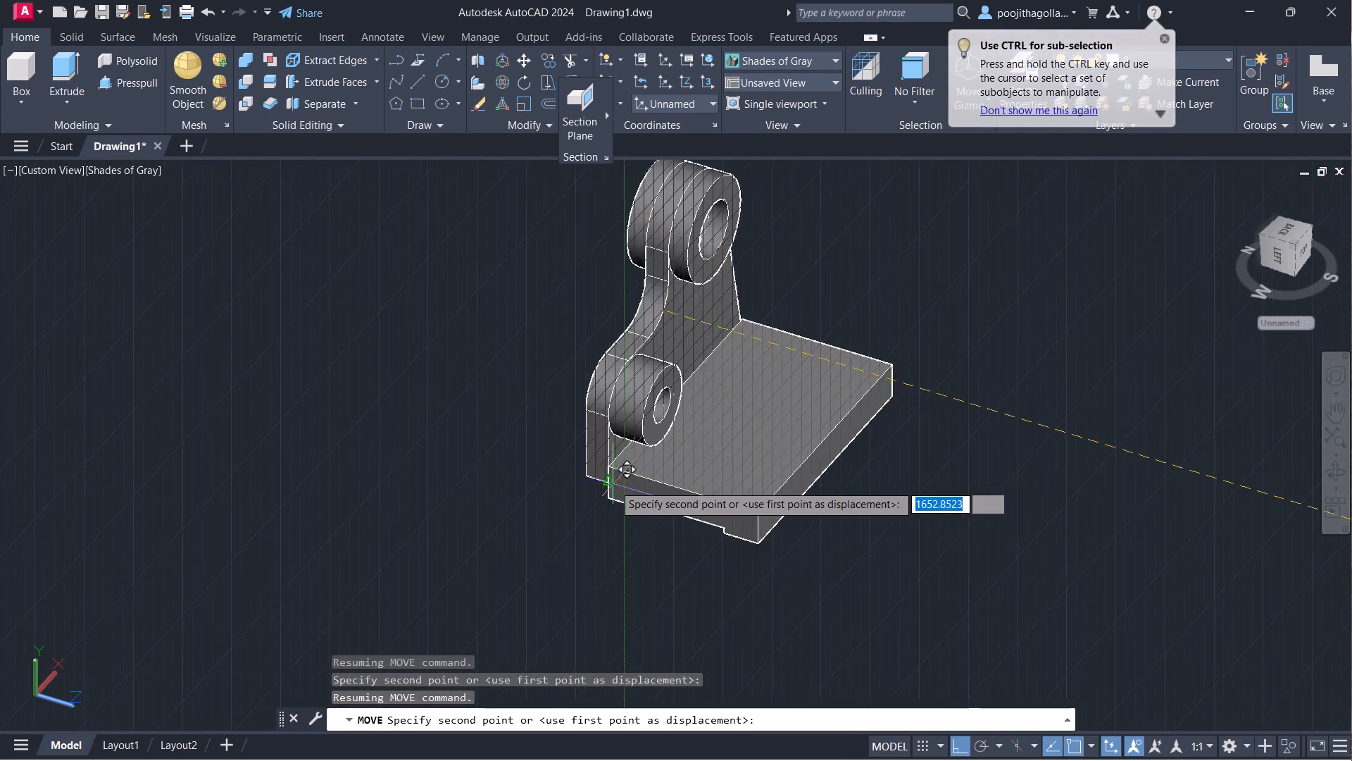
pyautogui.scroll(3, 618, 463)
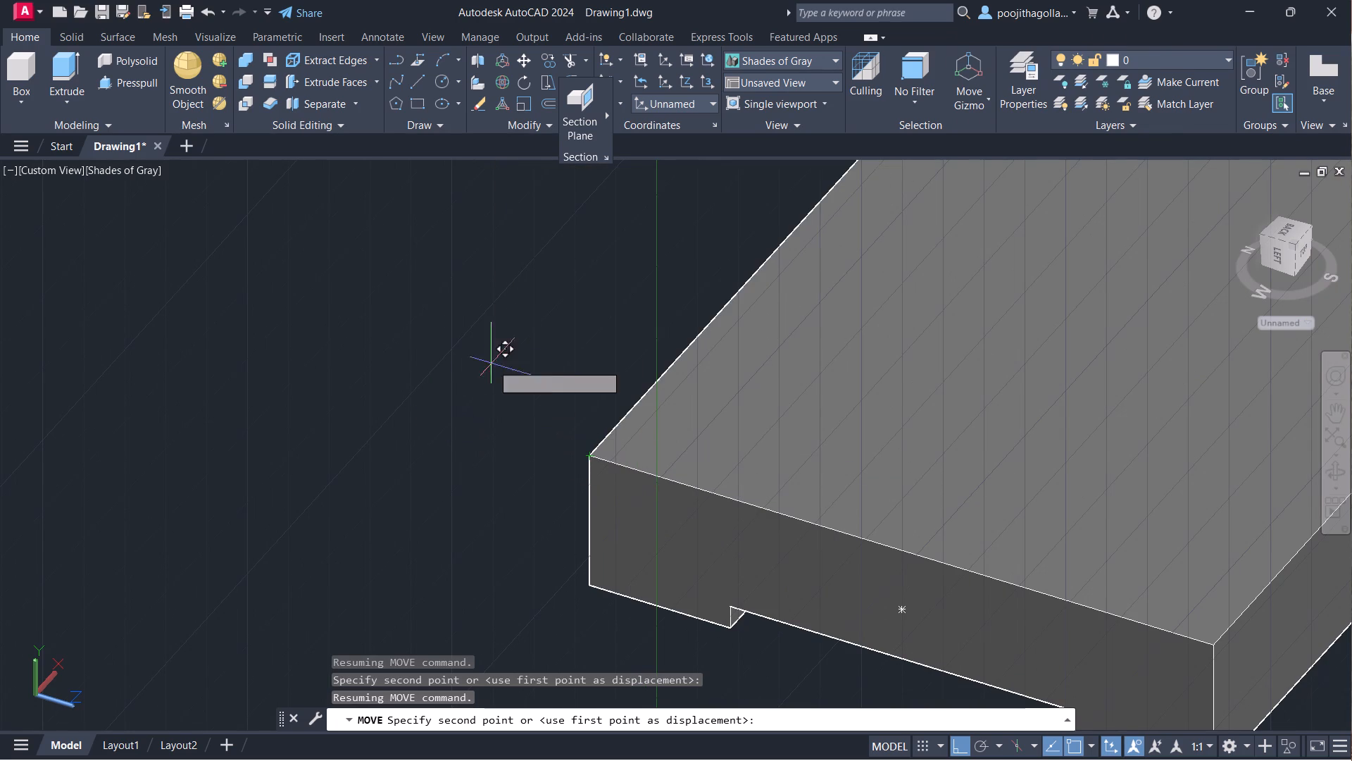
pyautogui.click(378, 392)
# Move only the plate solid down by its lower outer corner onto the matching top corner of the base.
pyautogui.scroll(-4, 406, 394)
pyautogui.scroll(-1, 479, 407)
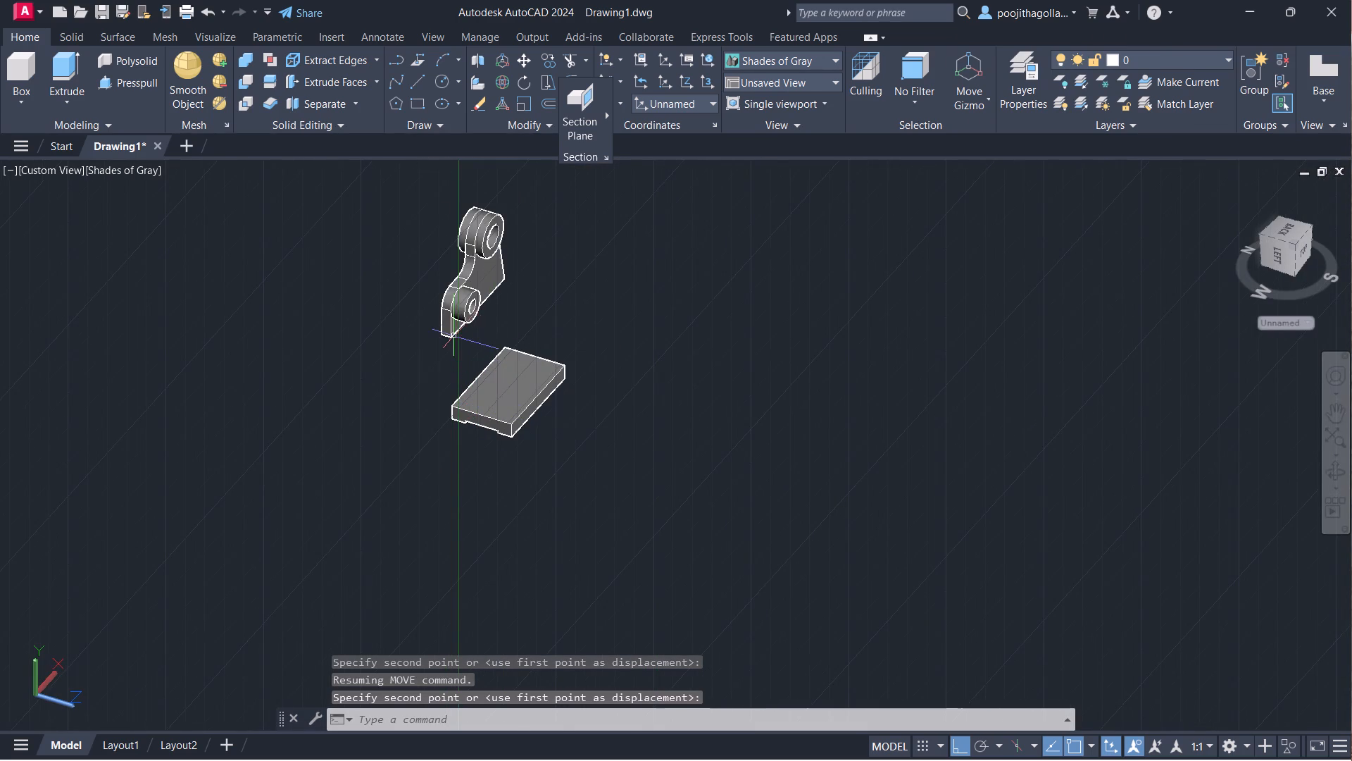
pyautogui.scroll(1, 454, 336)
pyautogui.click(451, 318)
pyautogui.scroll(3, 451, 318)
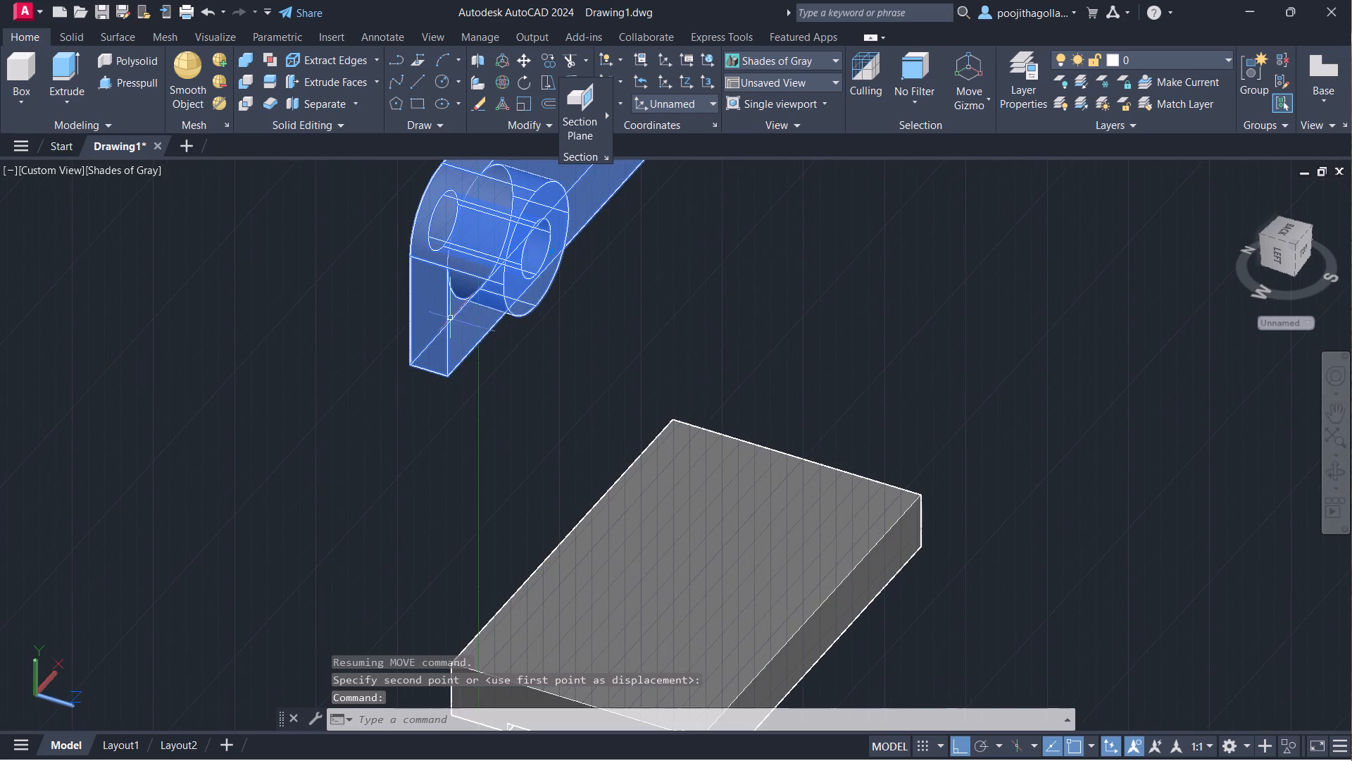
pyautogui.press('m')
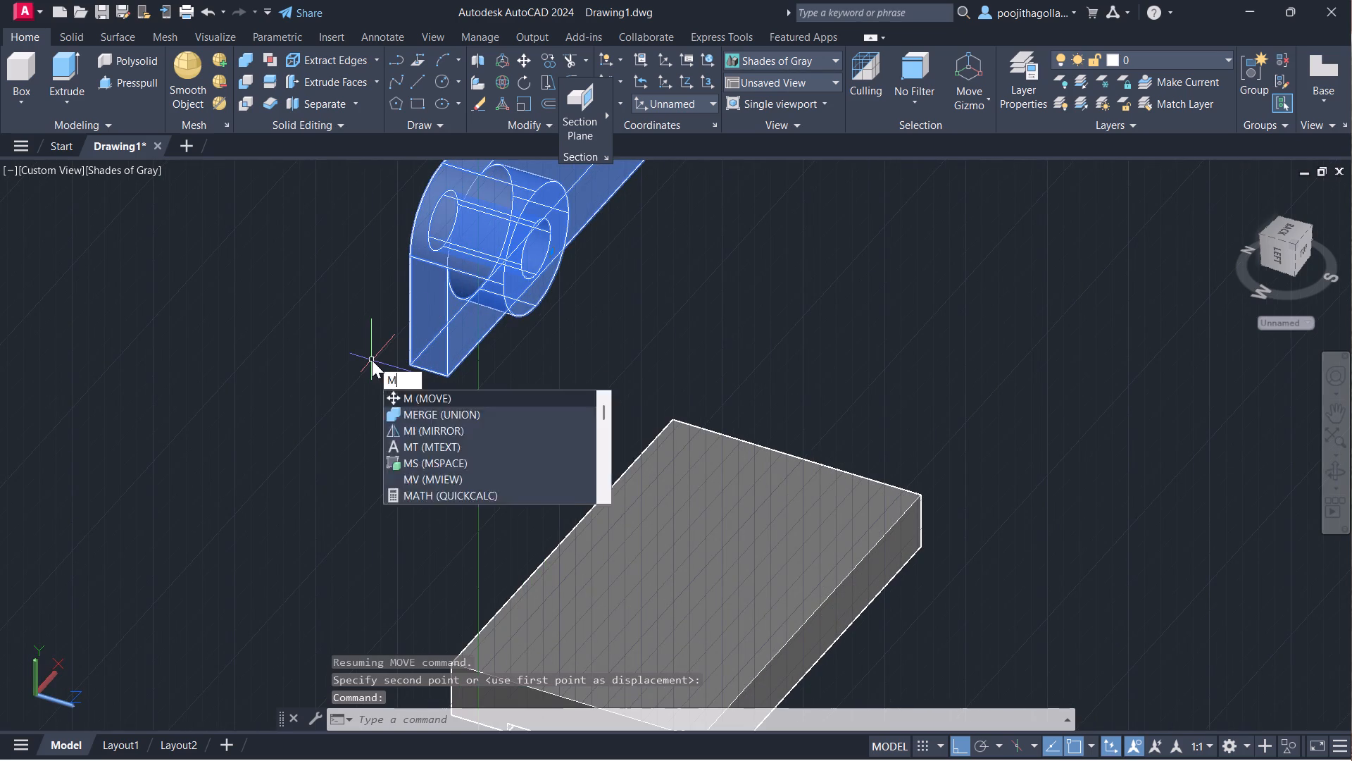
pyautogui.press('Return')
pyautogui.click(405, 361)
pyautogui.scroll(-2, 423, 437)
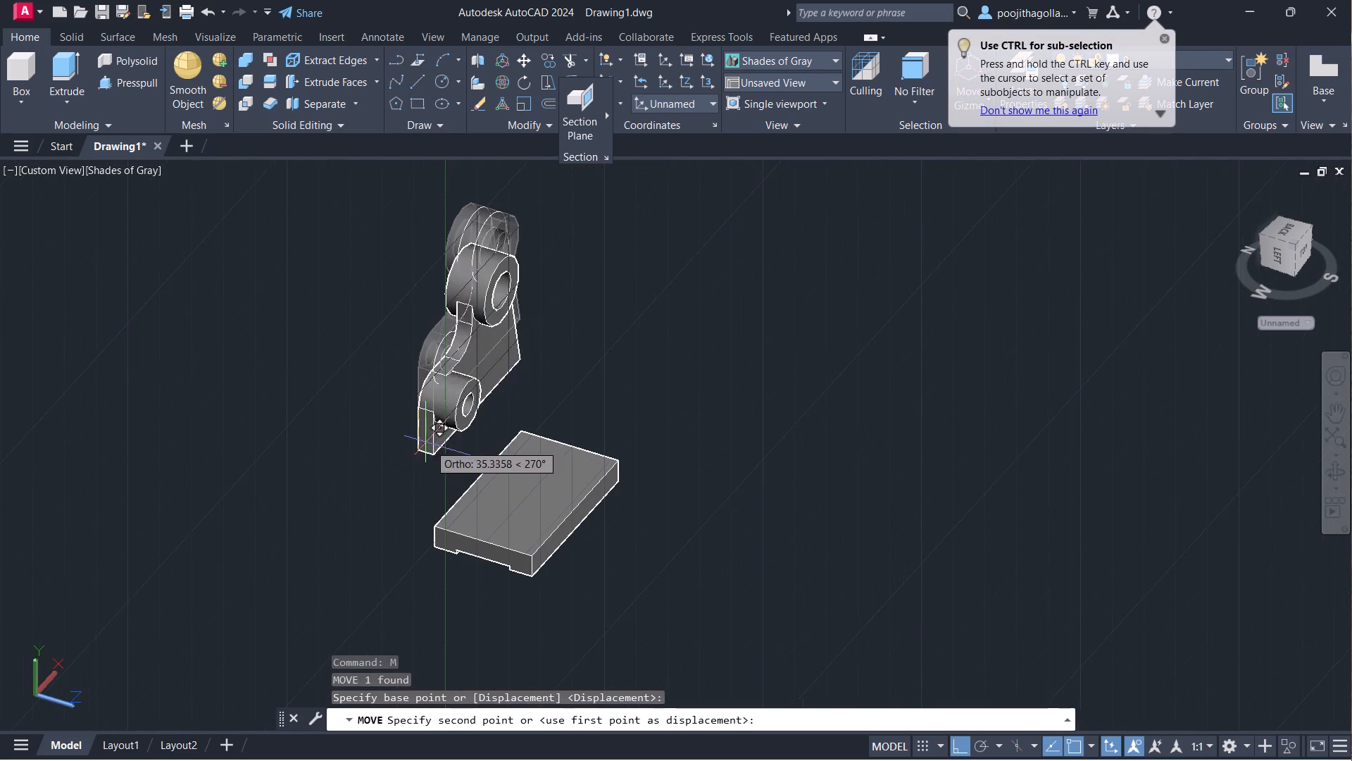
pyautogui.moveTo(444, 449); pyautogui.dragTo(464, 397, button='middle')
pyautogui.scroll(4, 453, 468)
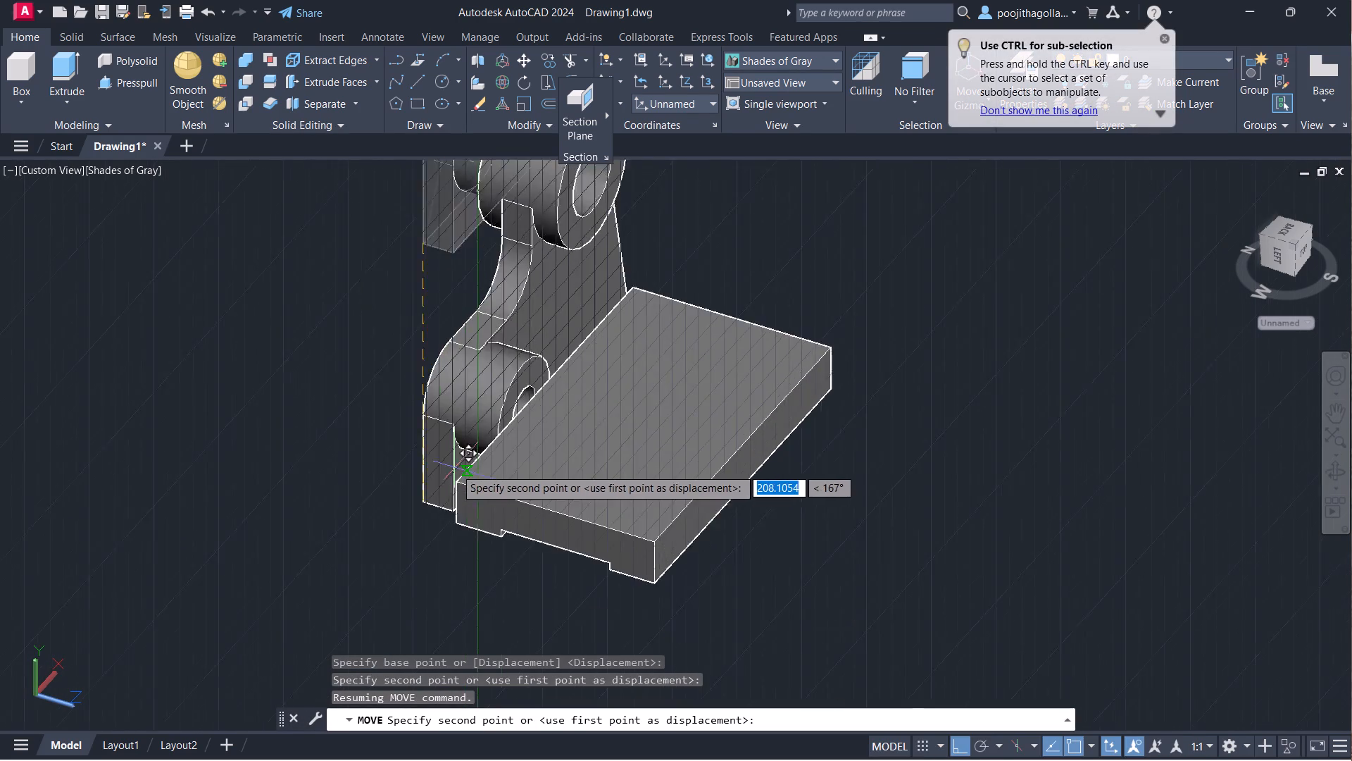
pyautogui.scroll(4, 455, 491)
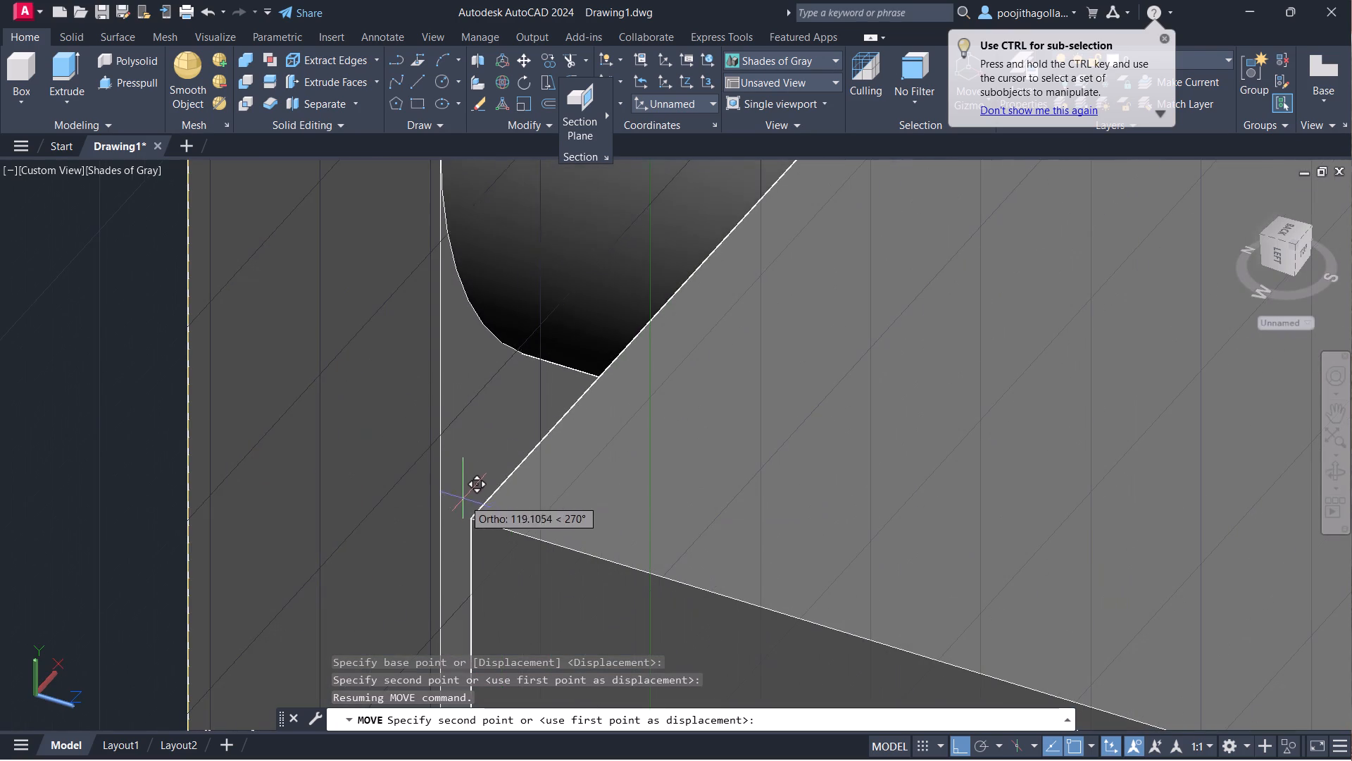
pyautogui.click(472, 523)
# Delete the leftover plate outline and hole and boss circles floating above the assembled part.
pyautogui.scroll(-3, 472, 523)
pyautogui.moveTo(546, 500); pyautogui.dragTo(524, 567, button='middle')
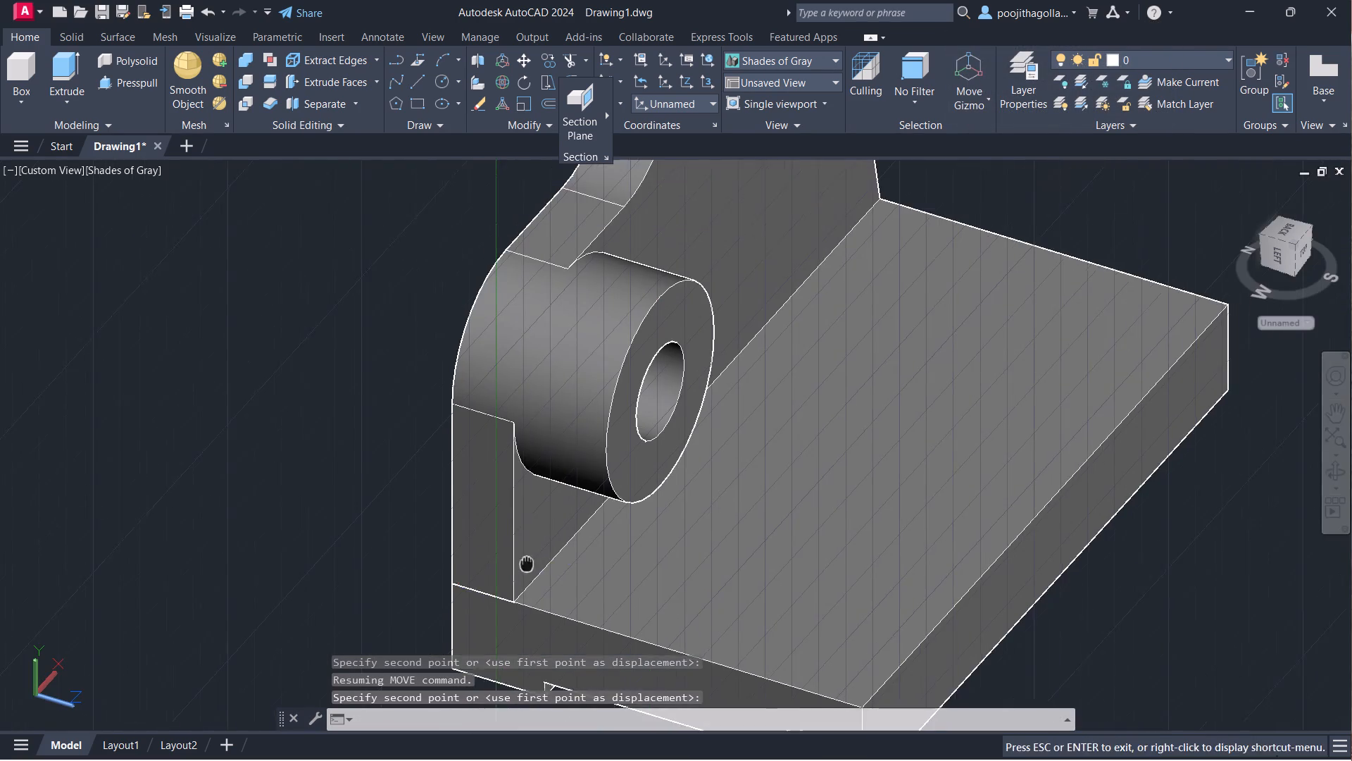
pyautogui.moveTo(524, 567); pyautogui.dragTo(518, 574, button='middle')
pyautogui.scroll(-4, 534, 540)
pyautogui.click(604, 369)
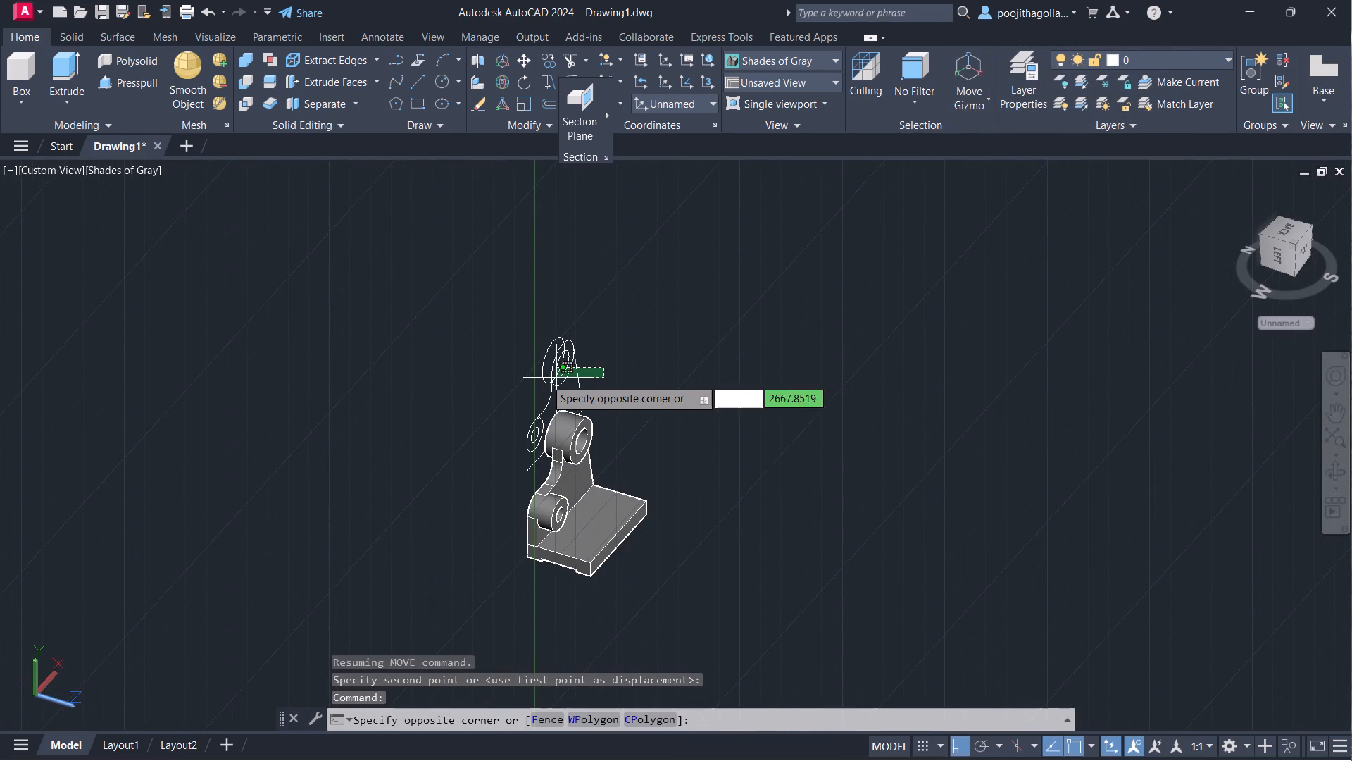
pyautogui.click(515, 381)
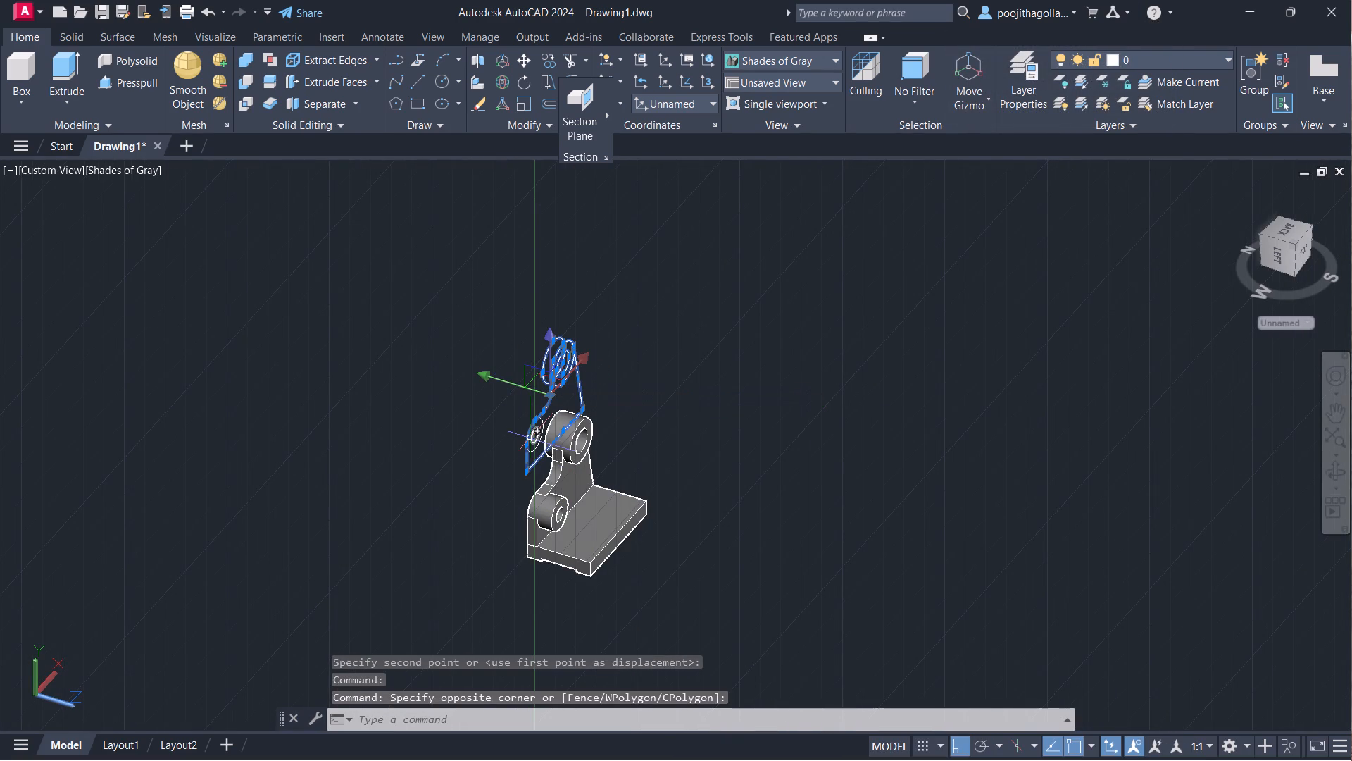
pyautogui.click(530, 438)
pyautogui.scroll(4, 530, 438)
pyautogui.click(589, 364)
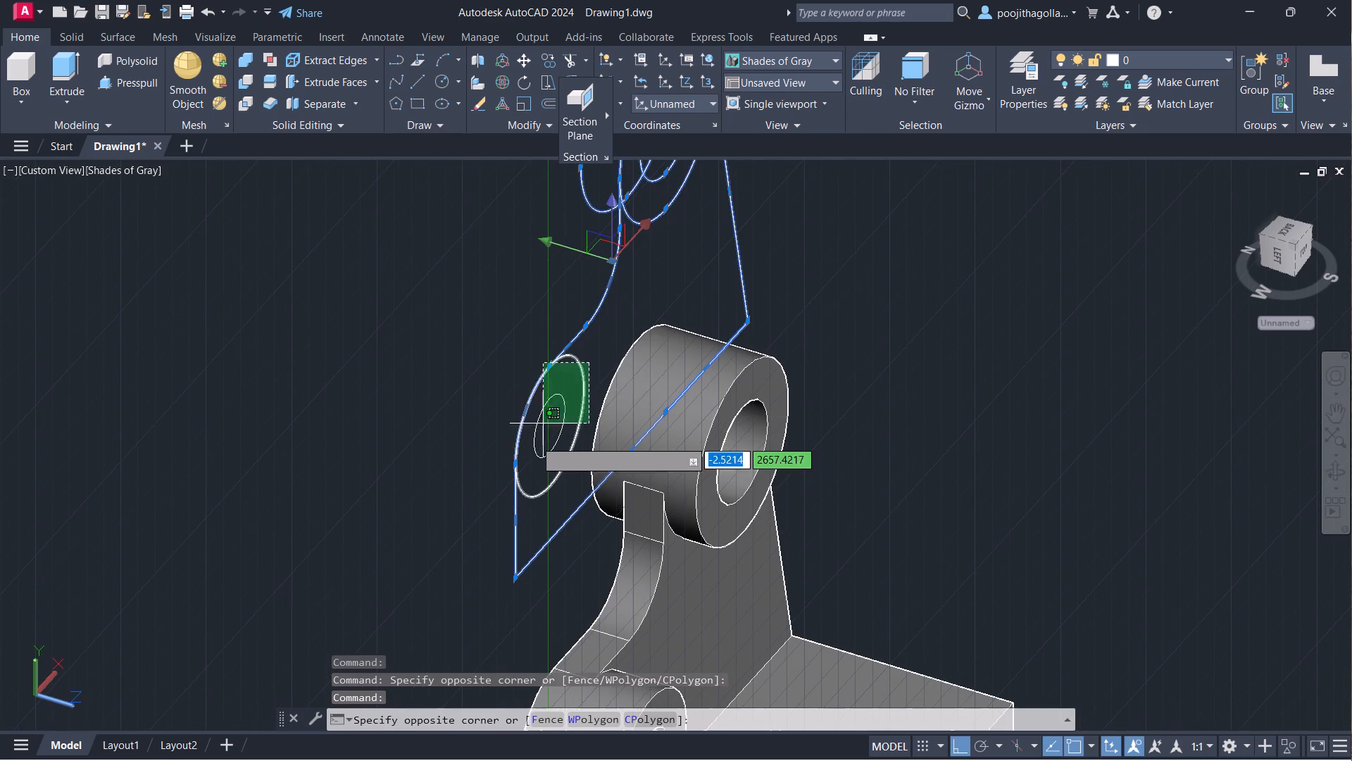
pyautogui.click(534, 442)
pyautogui.press('Delete')
pyautogui.scroll(-2, 558, 427)
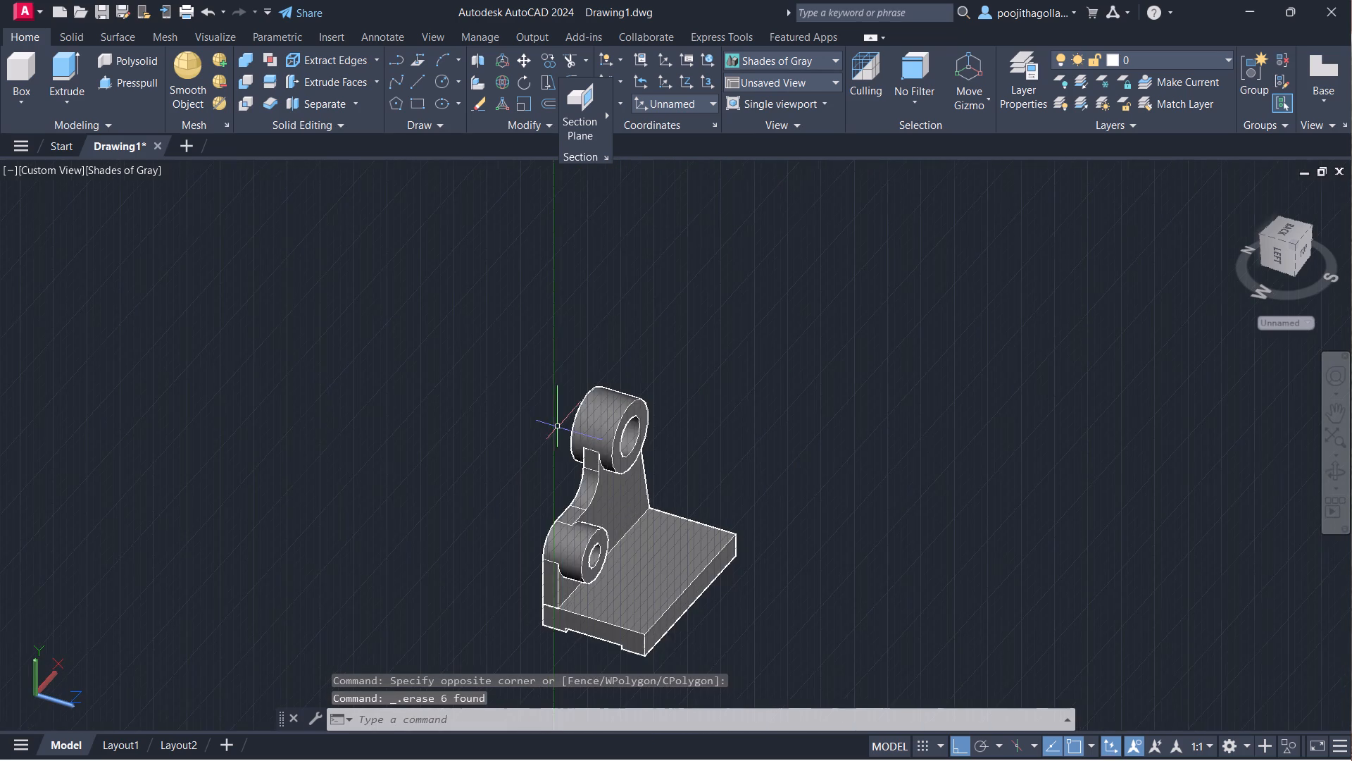
# Draw lines on the base's top face from its free front corner: 35 along the long edge, then 30 inward towards the plate.
pyautogui.moveTo(618, 466); pyautogui.dragTo(629, 419, button='middle')
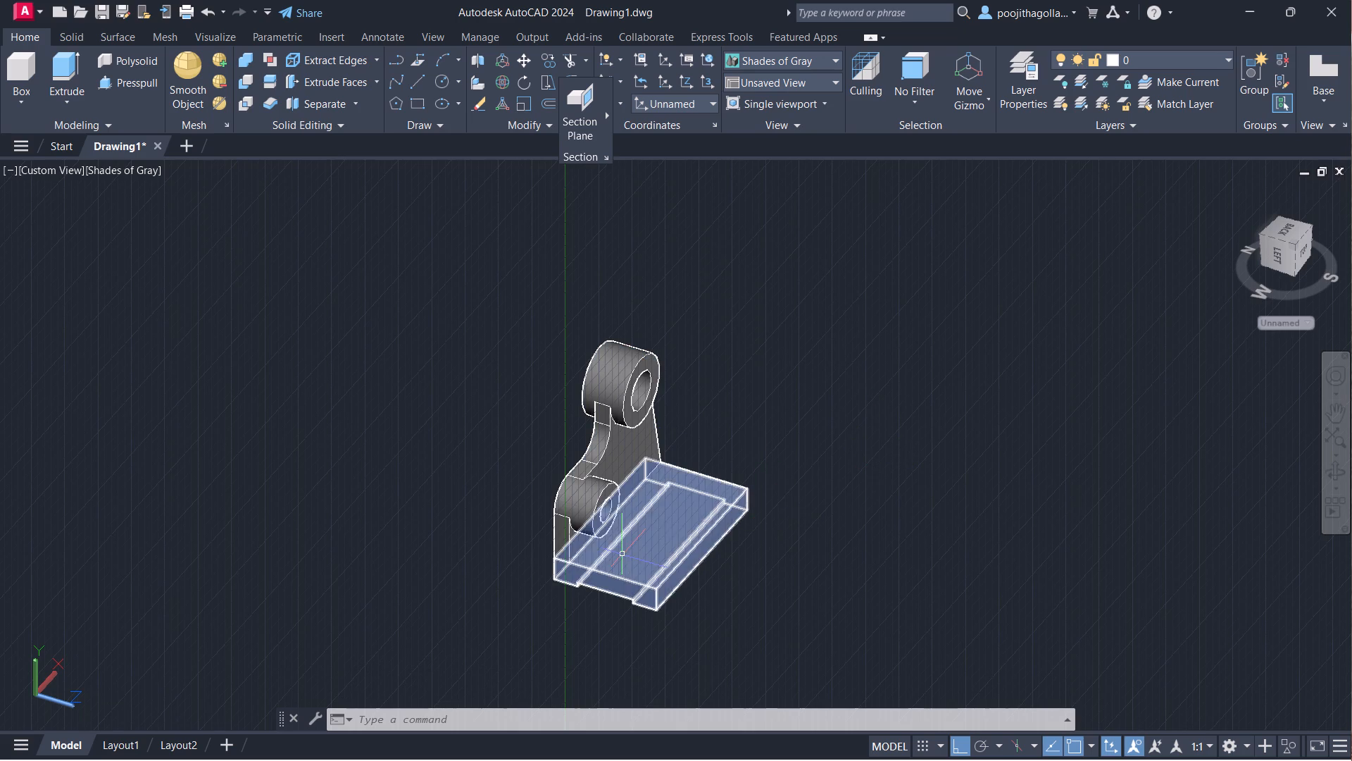
pyautogui.scroll(2, 622, 555)
pyautogui.scroll(1, 863, 512)
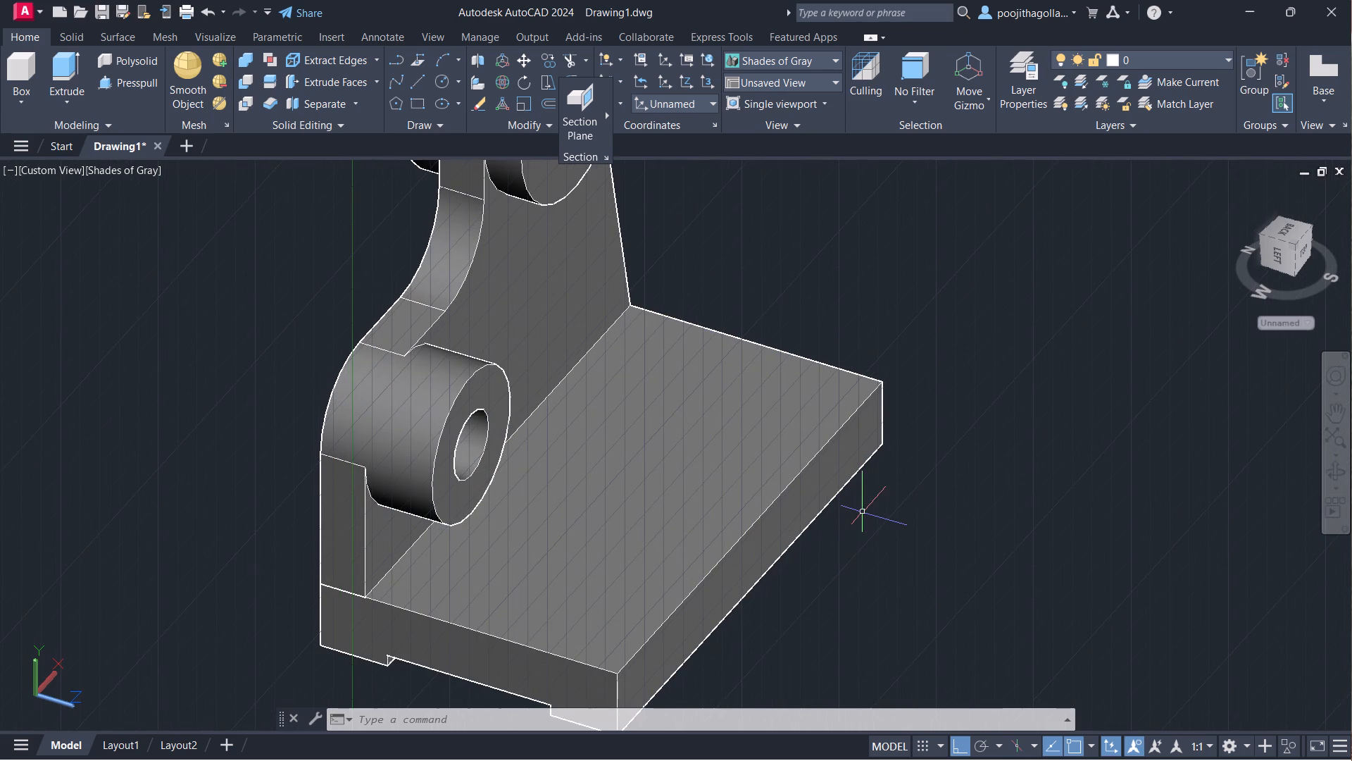
pyautogui.press('l')
pyautogui.press('Return')
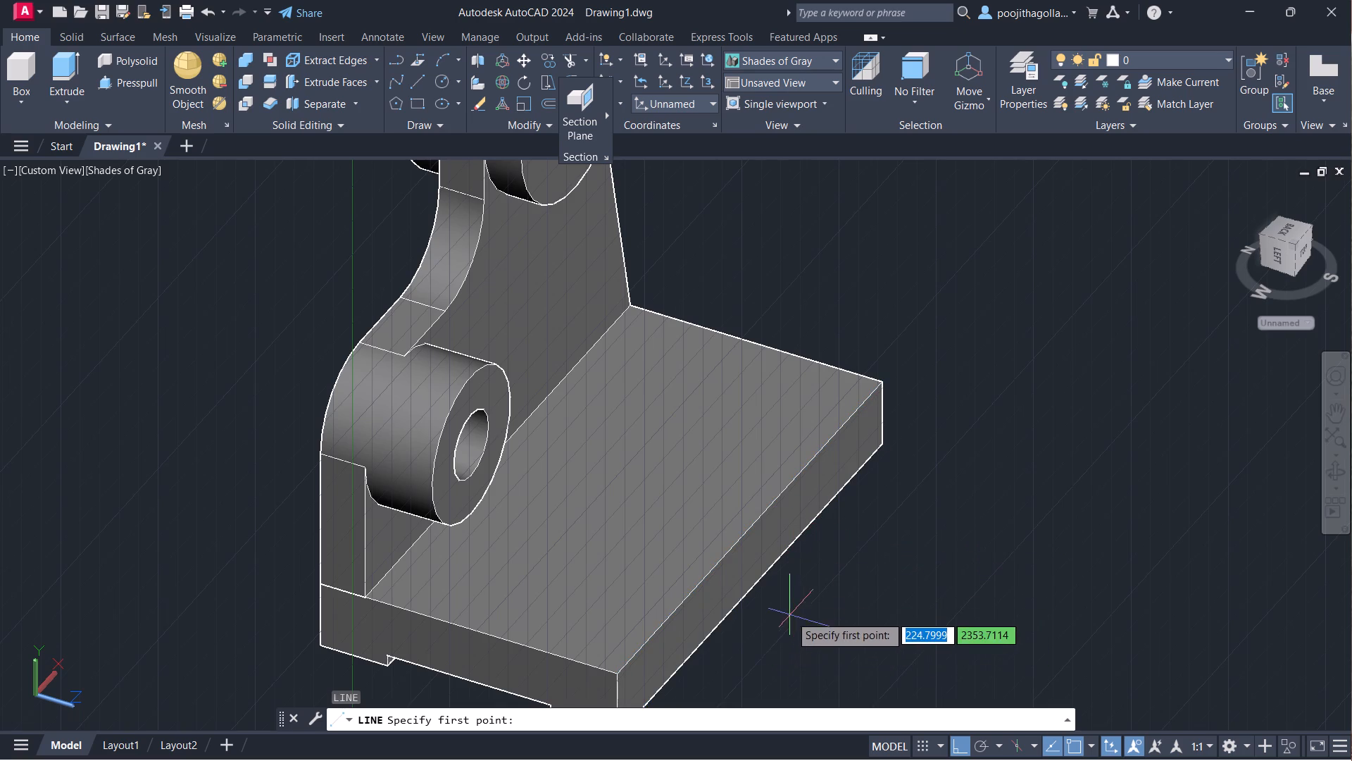
pyautogui.moveTo(790, 614); pyautogui.dragTo(819, 533, button='middle')
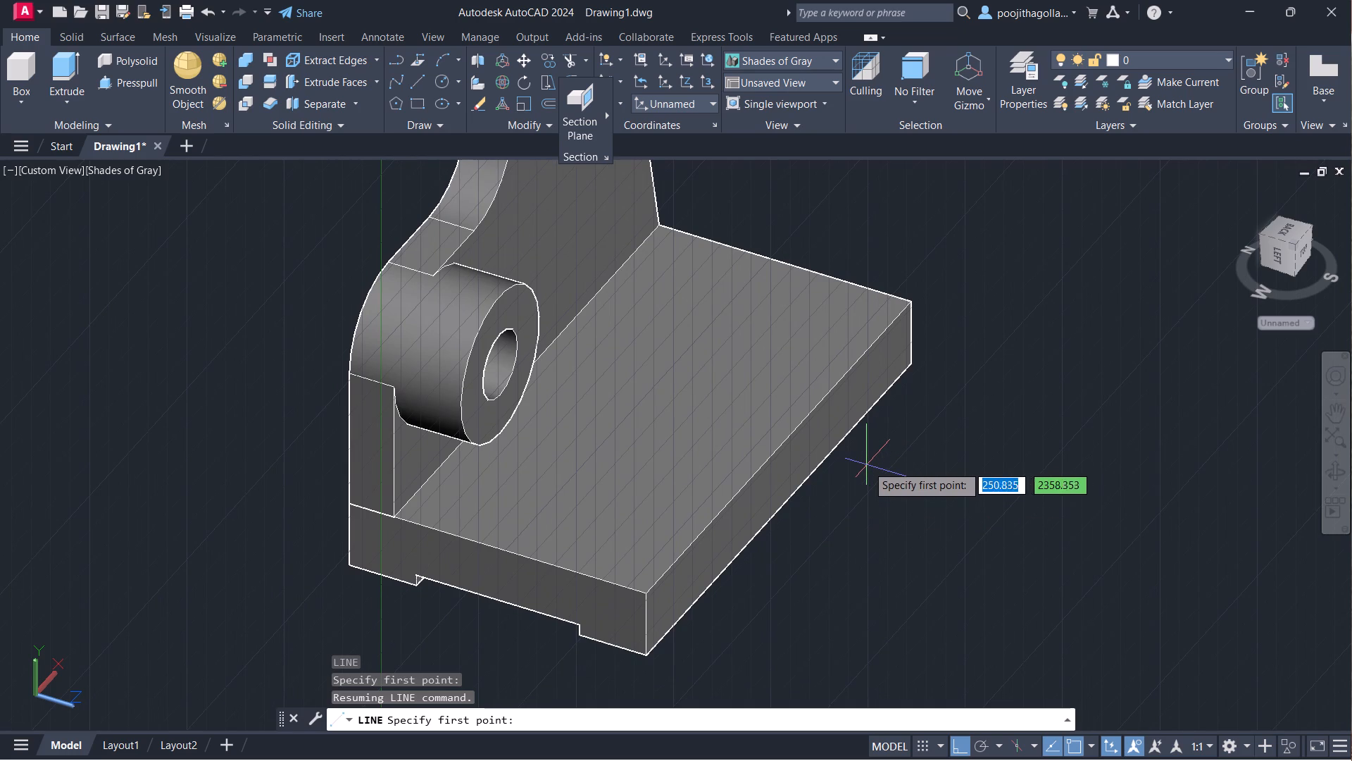
pyautogui.click(645, 592)
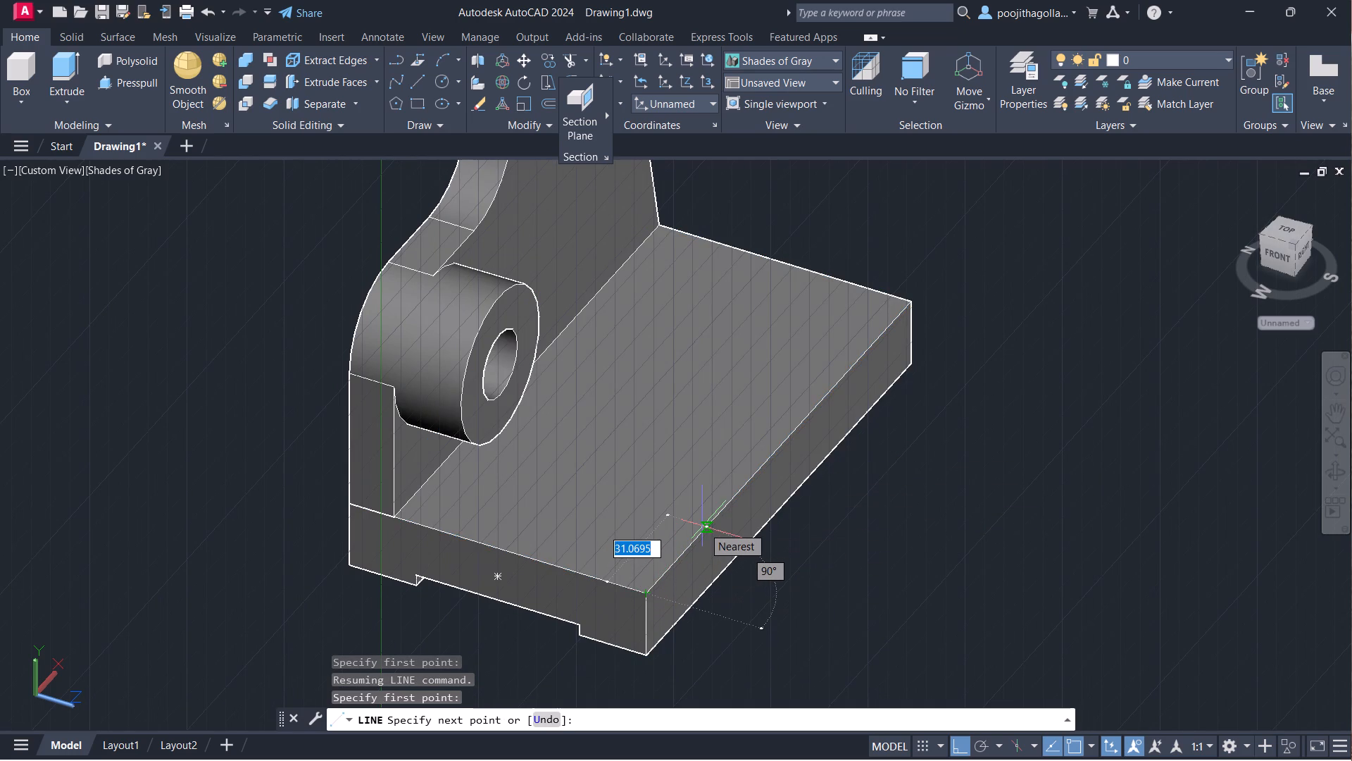
pyautogui.write('35')
pyautogui.press('Return')
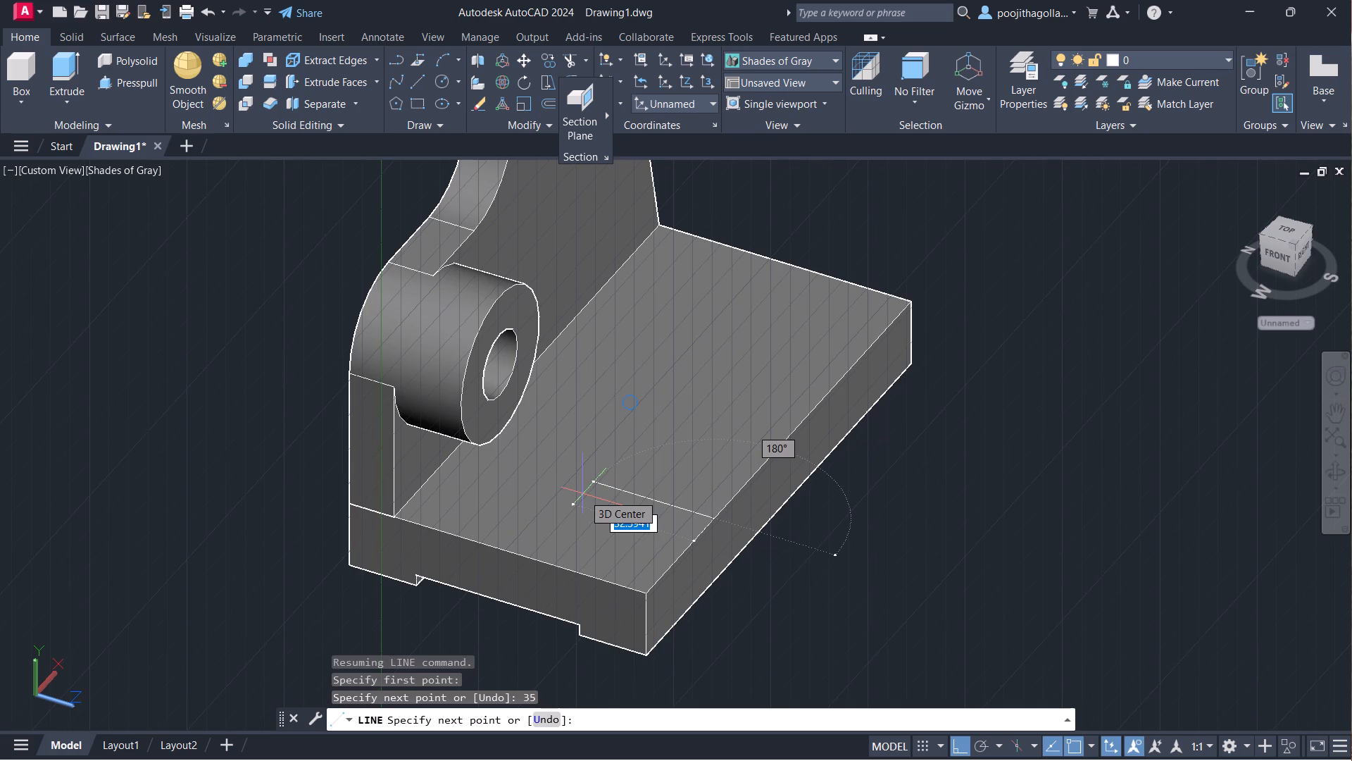
pyautogui.write('30')
pyautogui.press('Return')
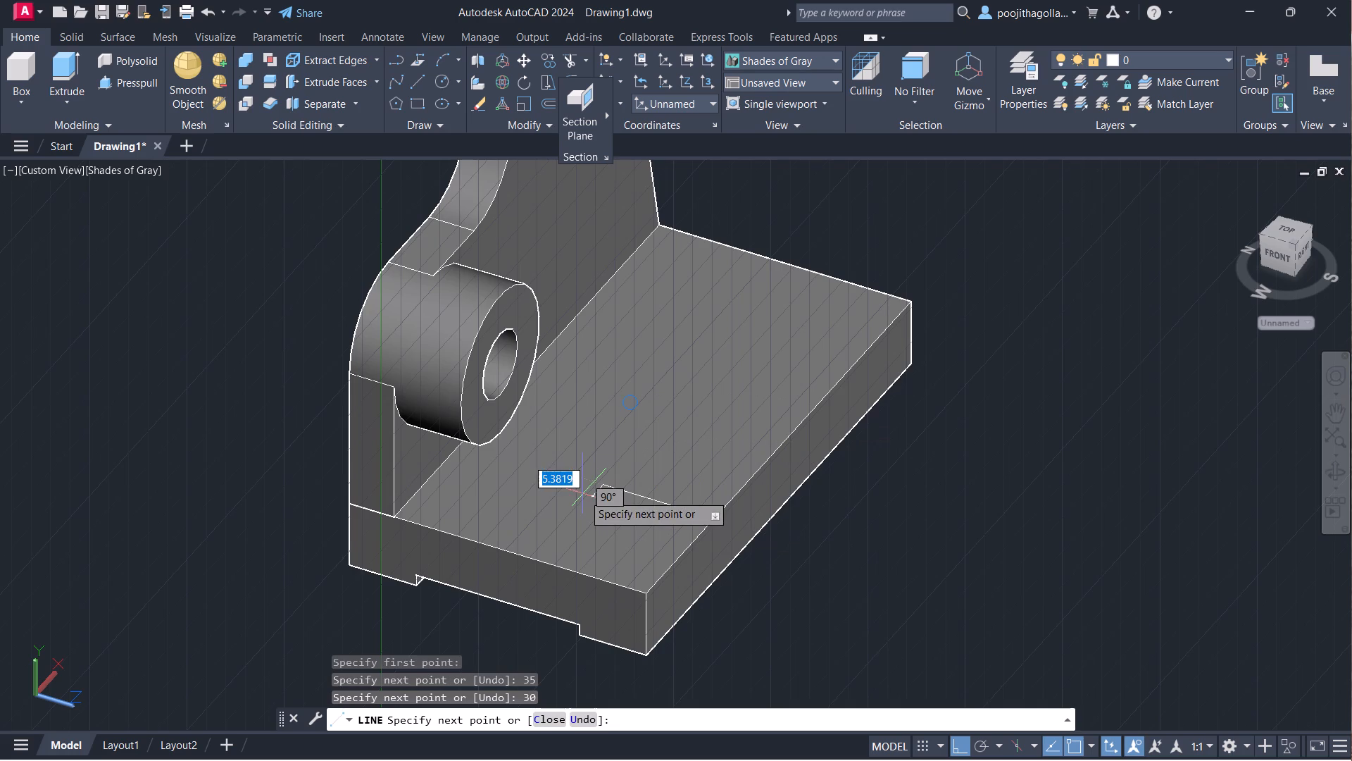
pyautogui.press('Escape')
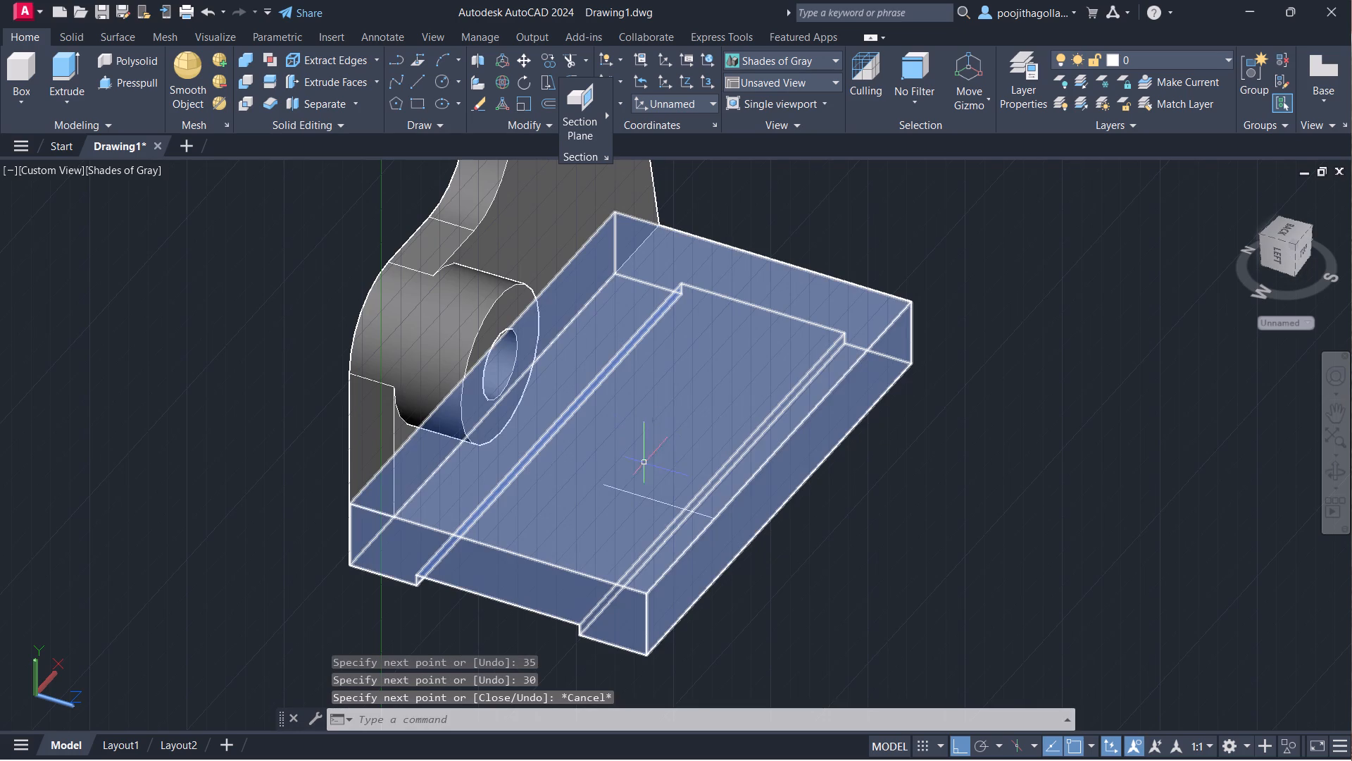
# Draw a circle of radius 8 on the base's top face, centred on the inner end of the 30-long line.
pyautogui.press('c')
pyautogui.press('Return')
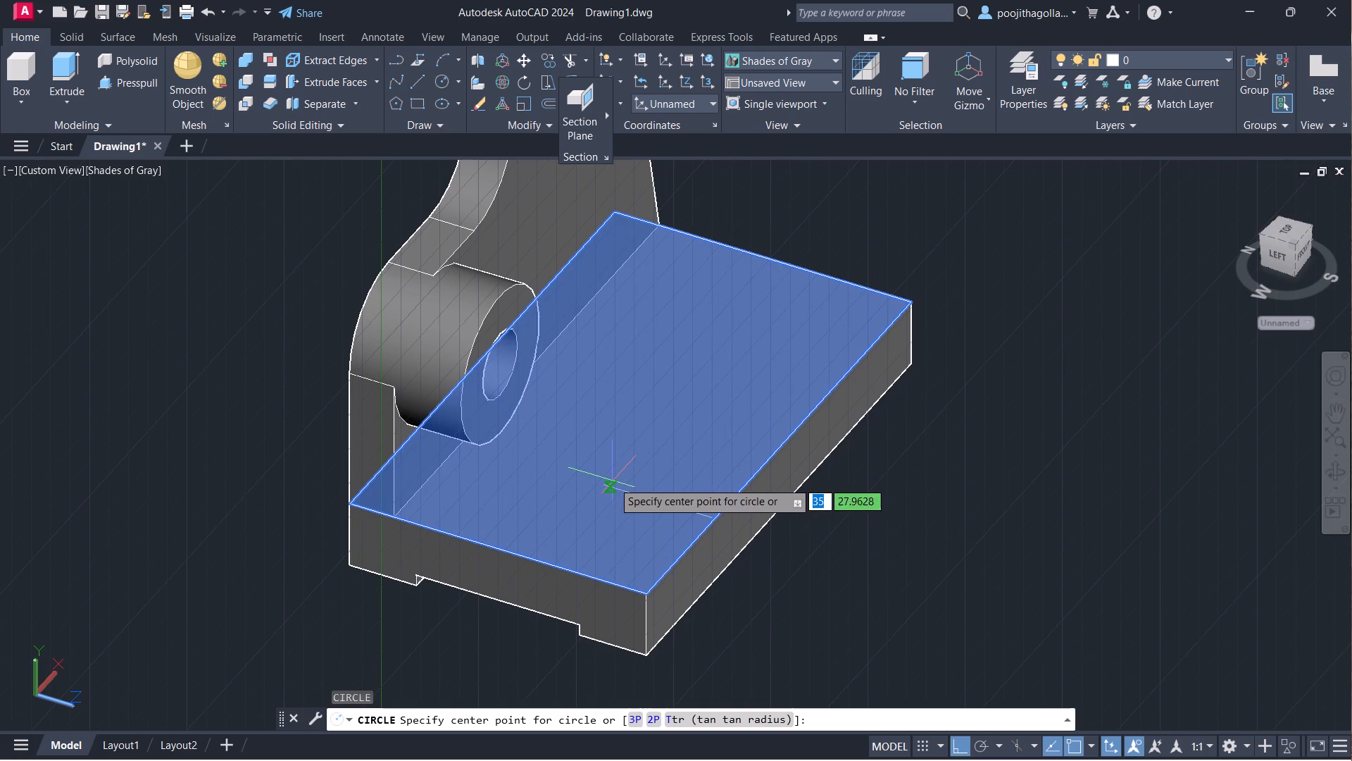
pyautogui.click(611, 485)
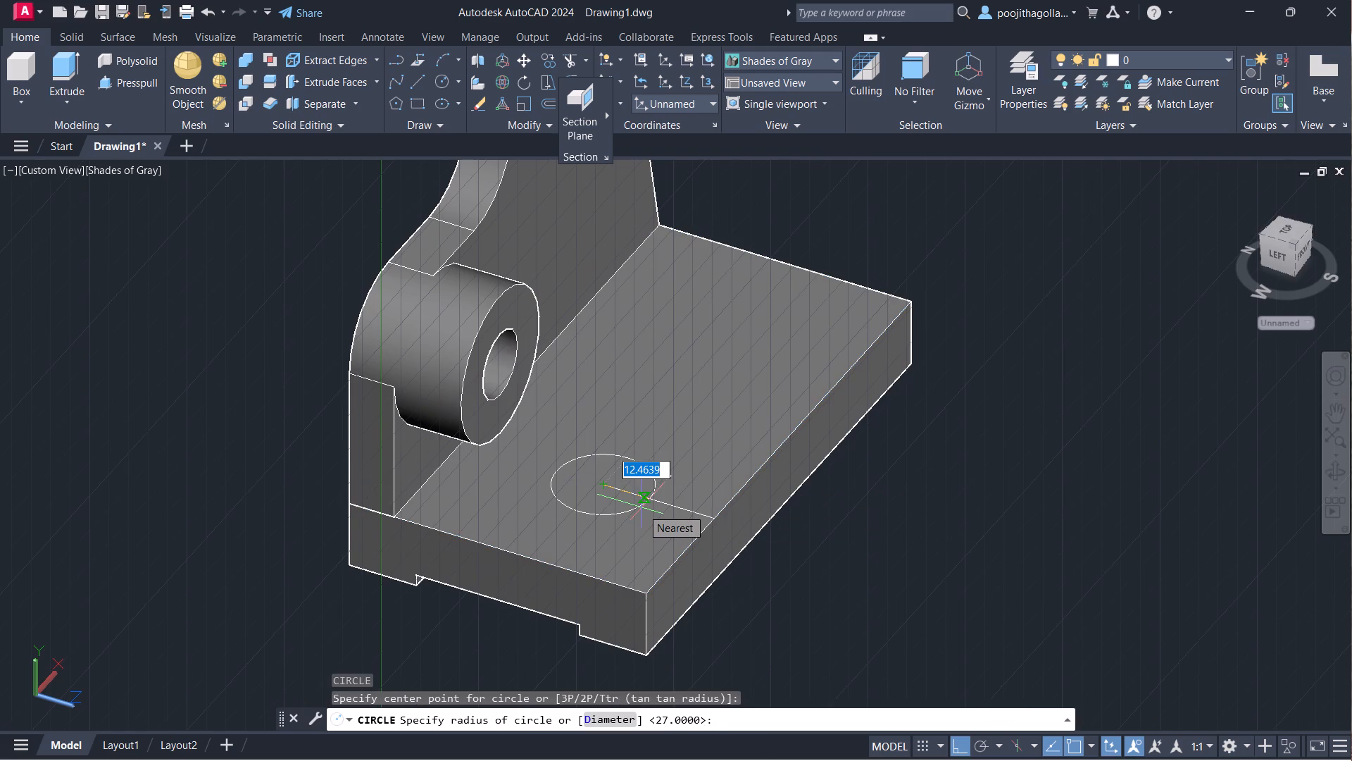
pyautogui.press('8')
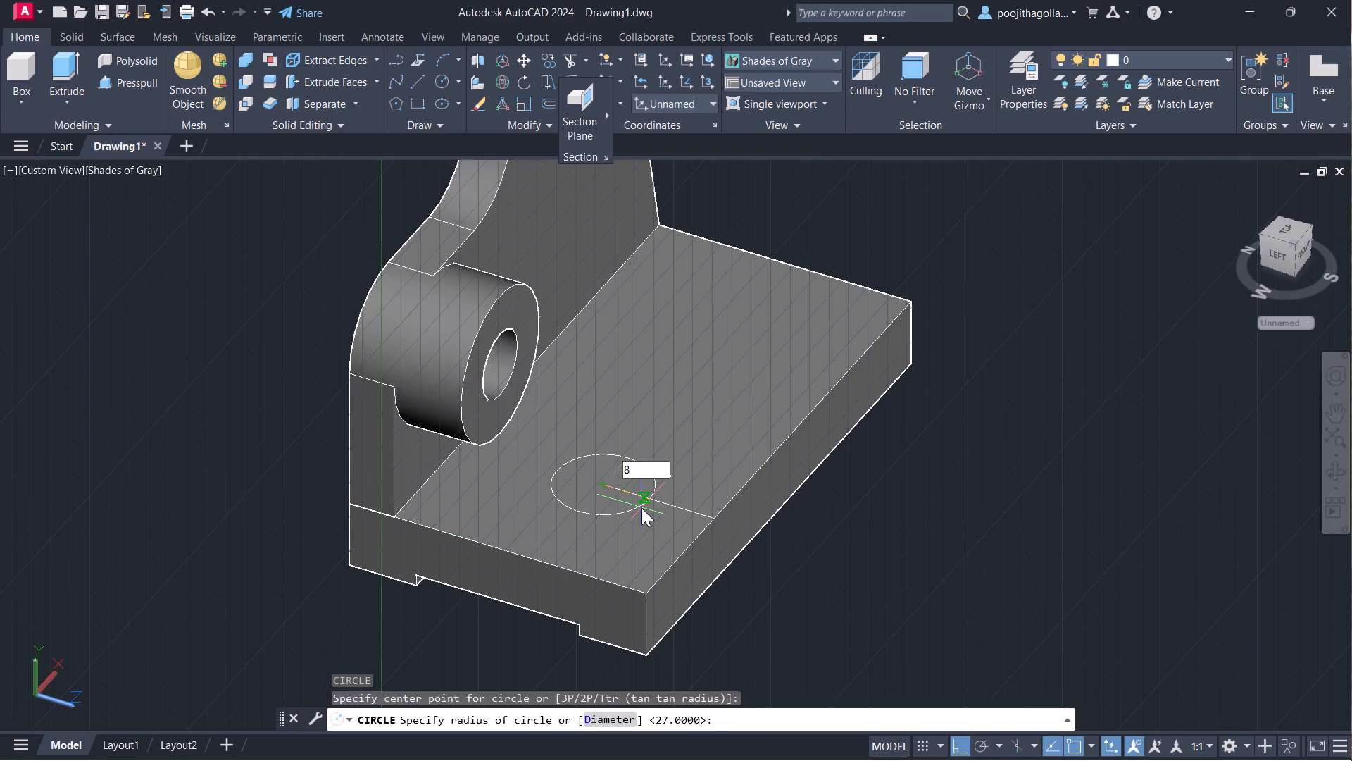
pyautogui.press('Return')
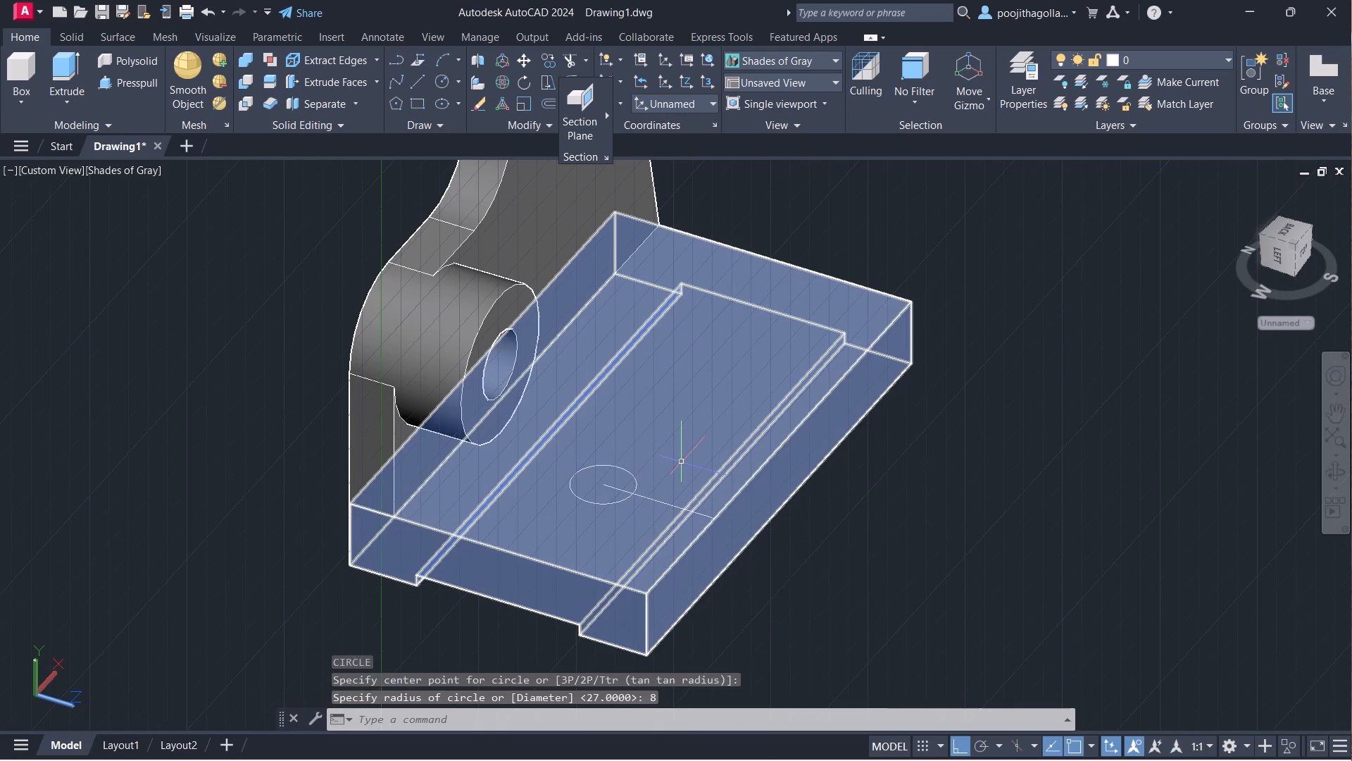
# Start a line from the radius 8 circle's centre, running along the base's length on its top face.
pyautogui.moveTo(998, 501); pyautogui.dragTo(1006, 550, button='middle')
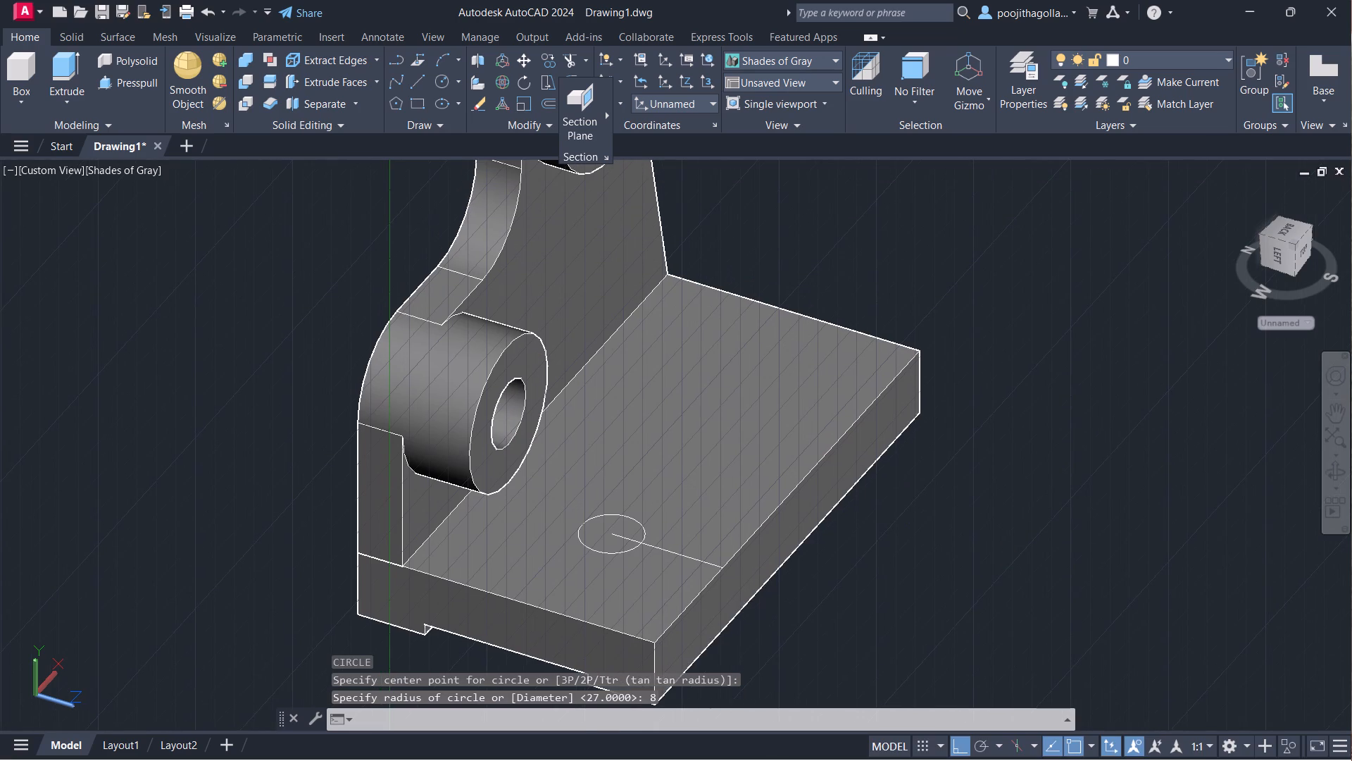
pyautogui.press('l')
pyautogui.press('Return')
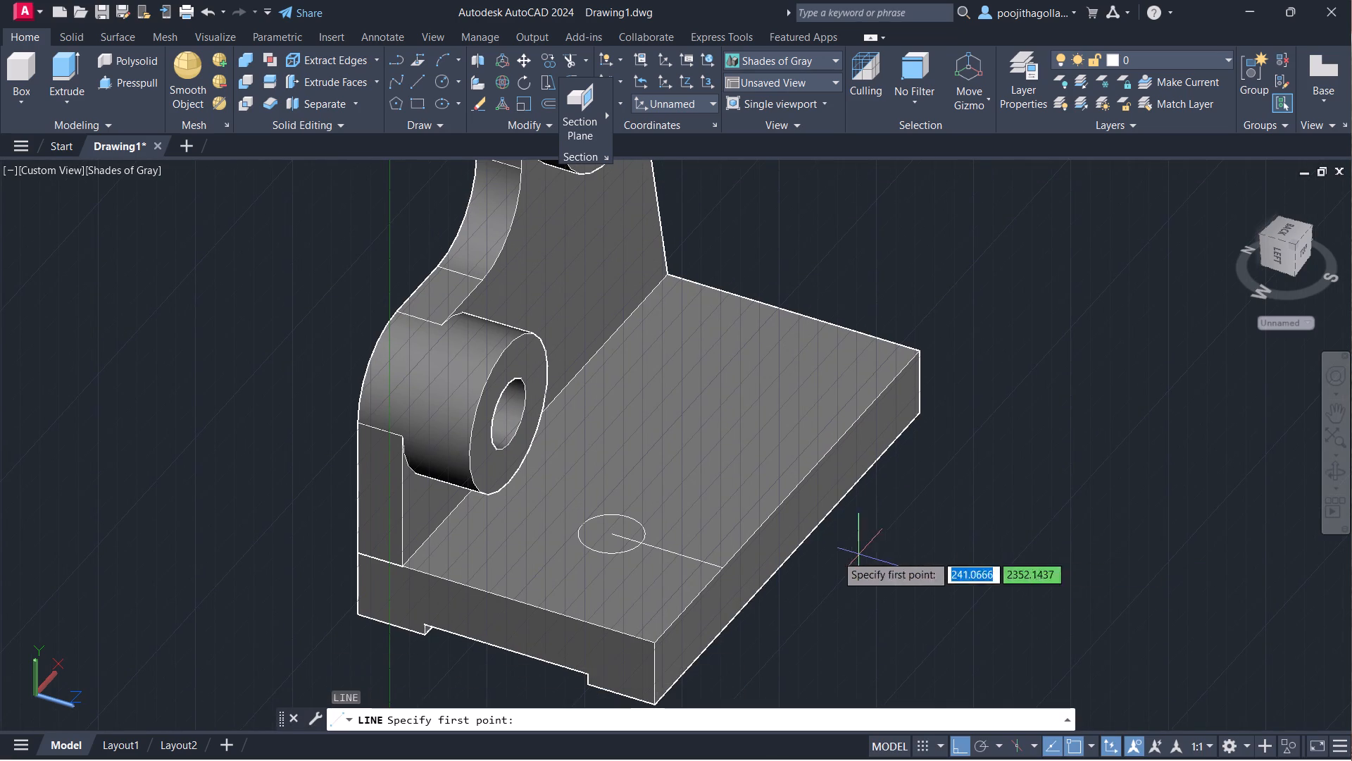
pyautogui.click(616, 535)
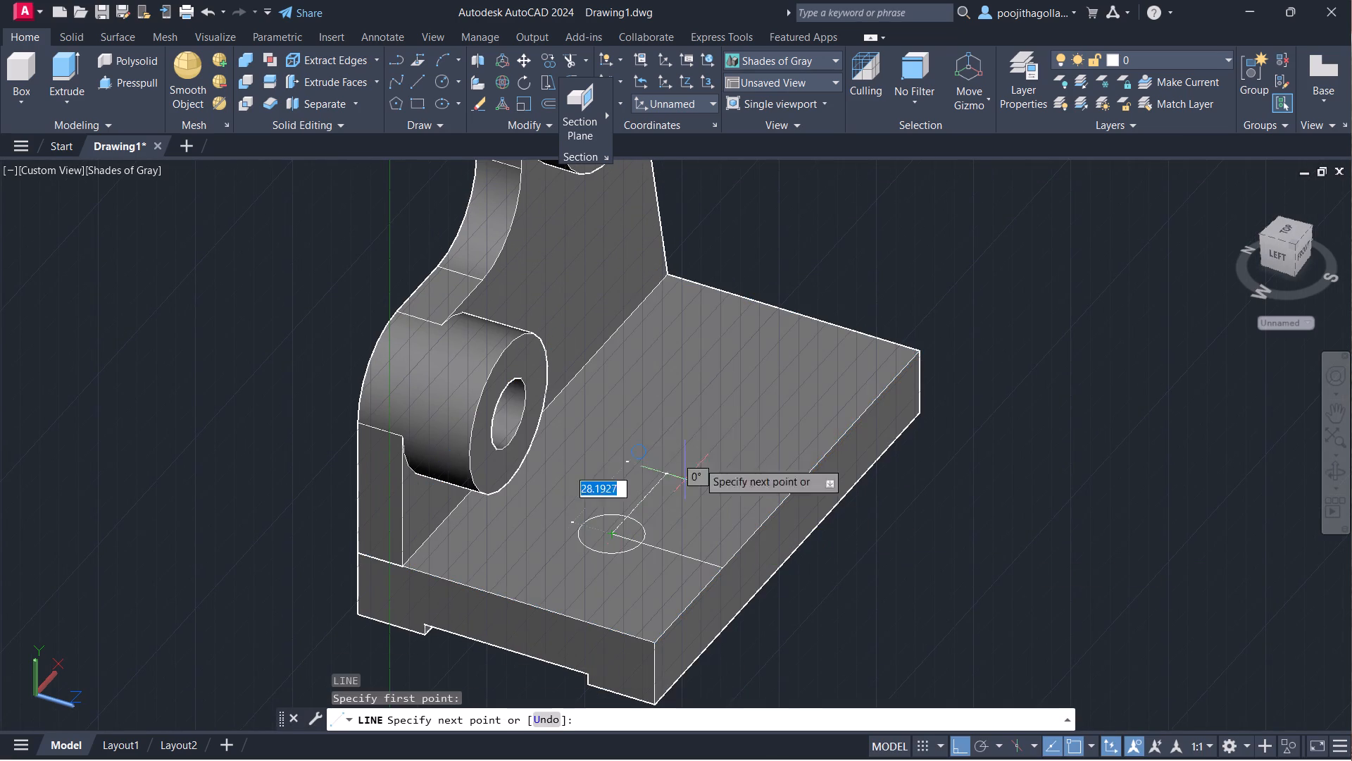
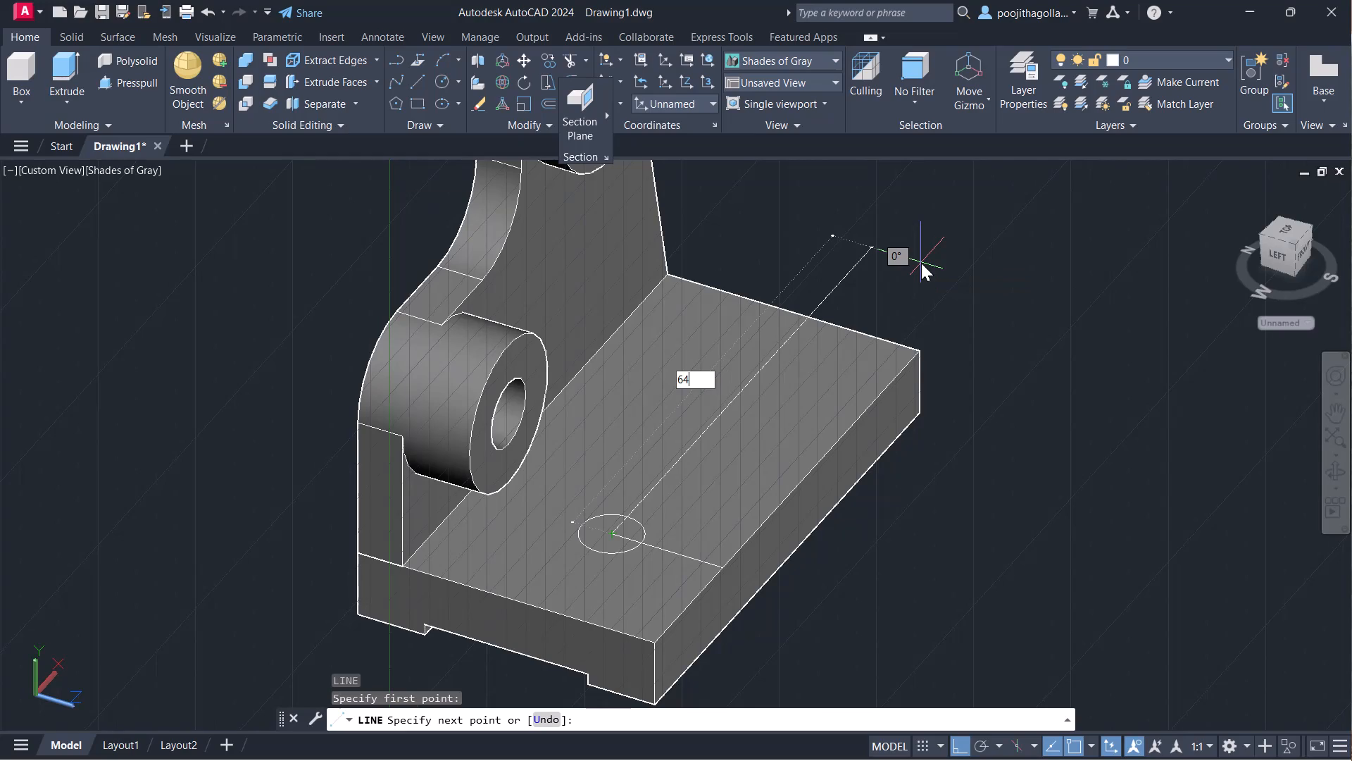
# Finish the line from the radius 8 circle's centre along the base's length with a length of 64.
pyautogui.press('Return')
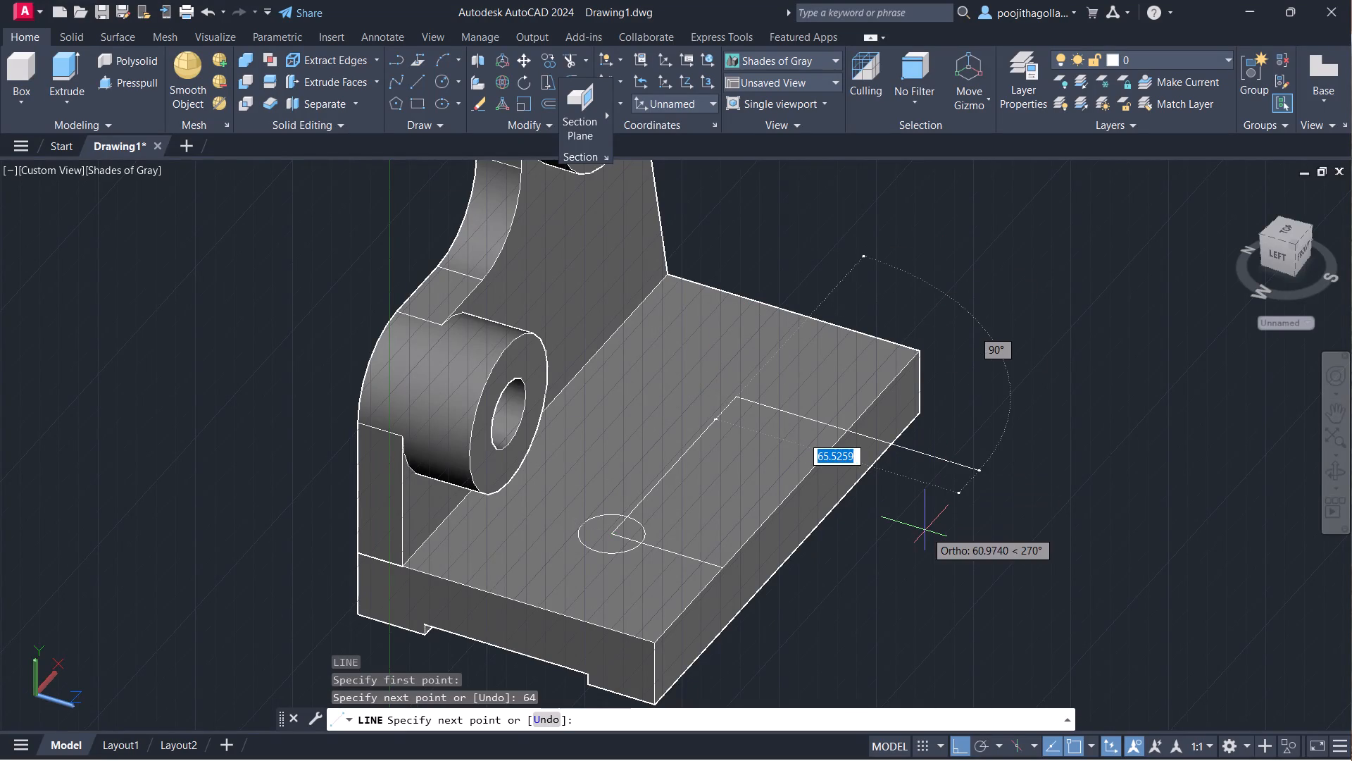
pyautogui.press('Escape')
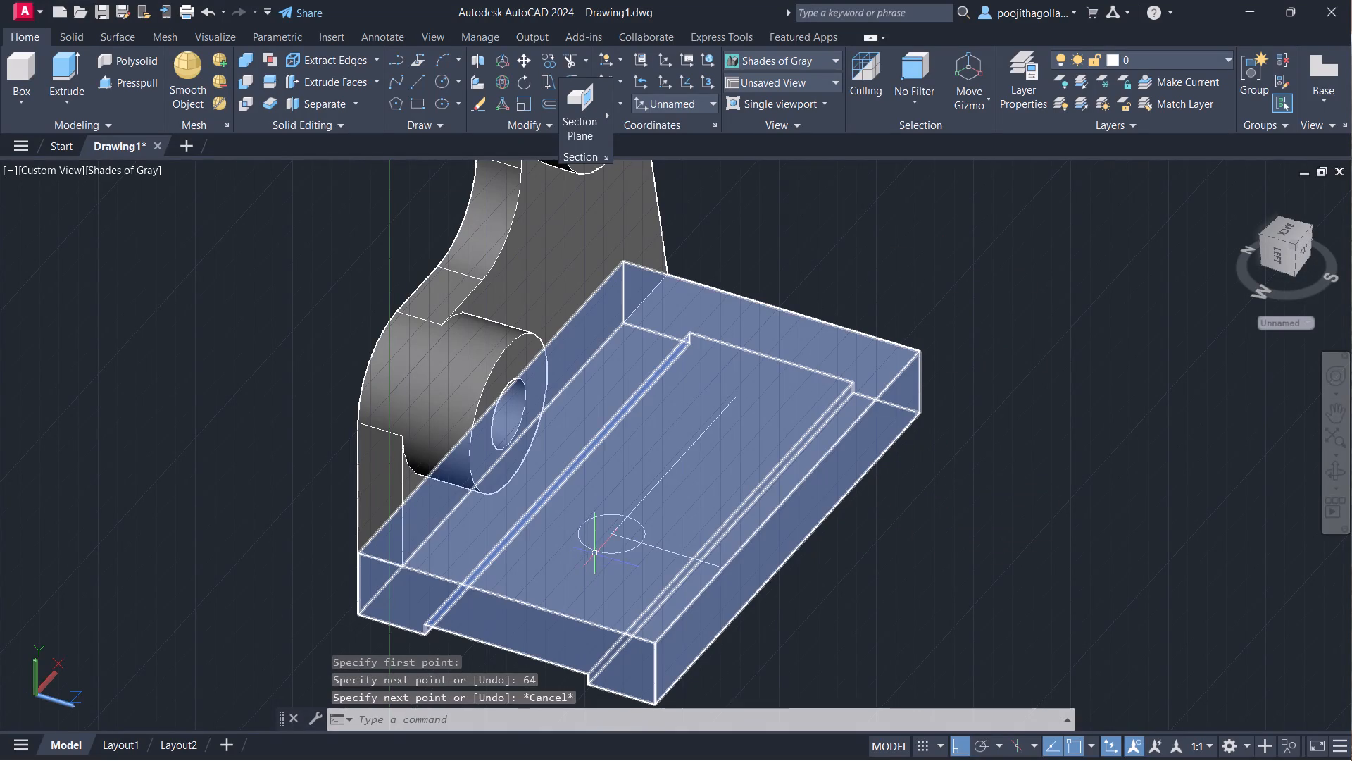
# Set the viewport's visual style to 2D Wireframe.
pyautogui.click(117, 176)
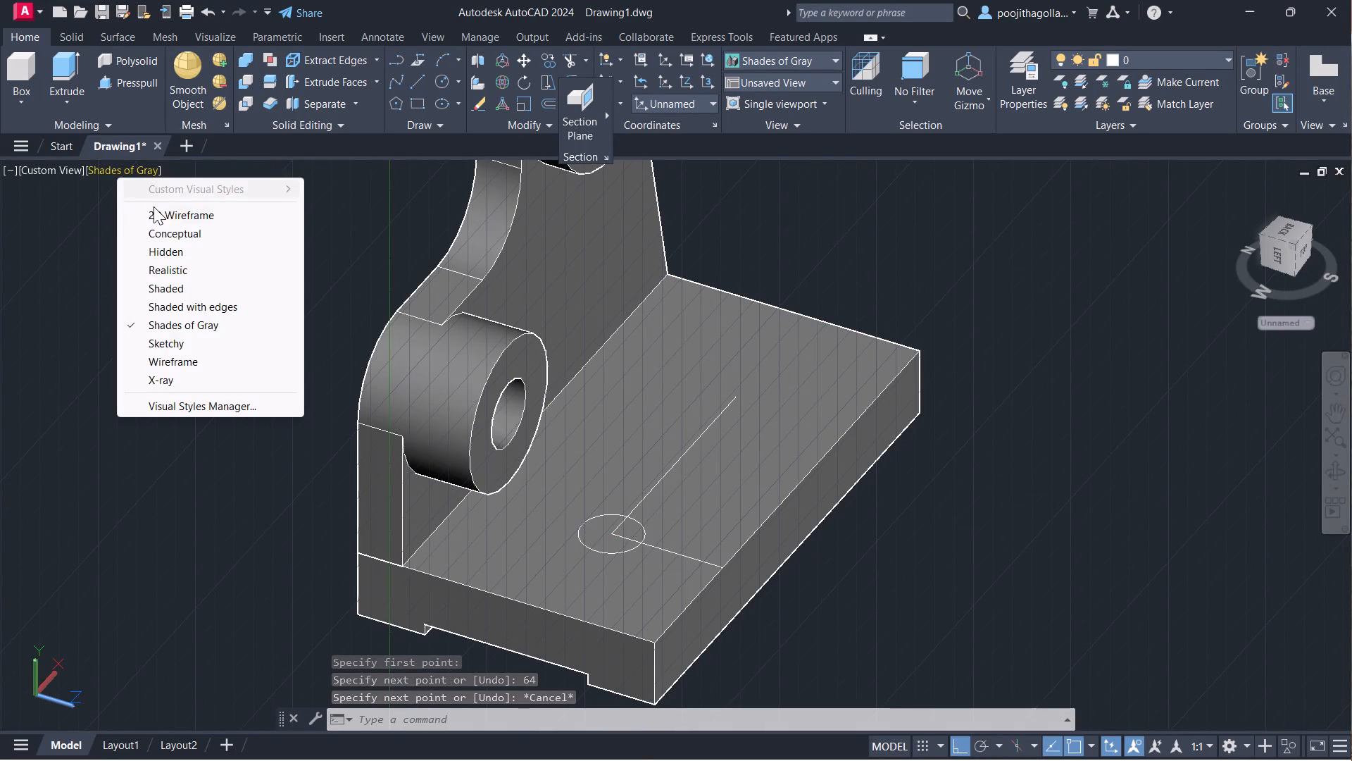
pyautogui.click(190, 221)
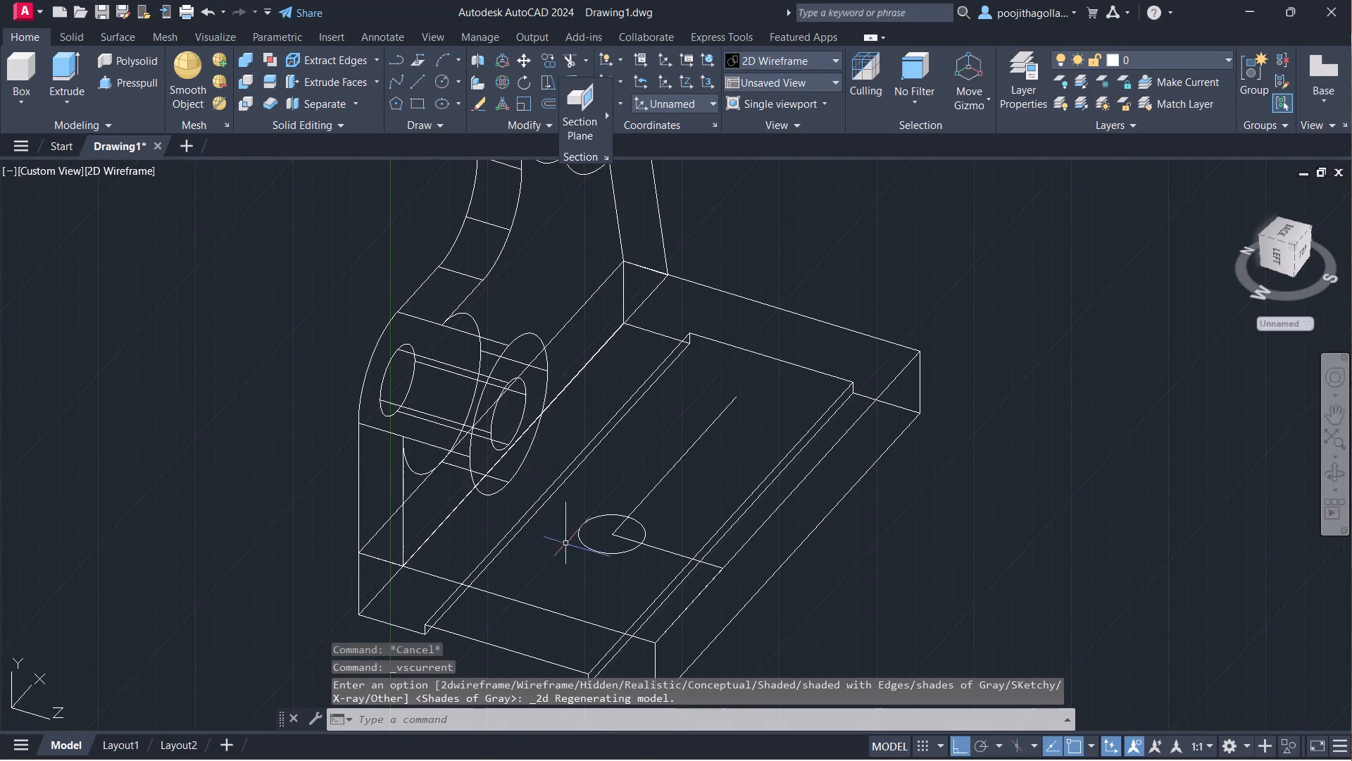
# Copy the radius 8 circle from its centre to the far end of the 64-long line.
pyautogui.click(589, 547)
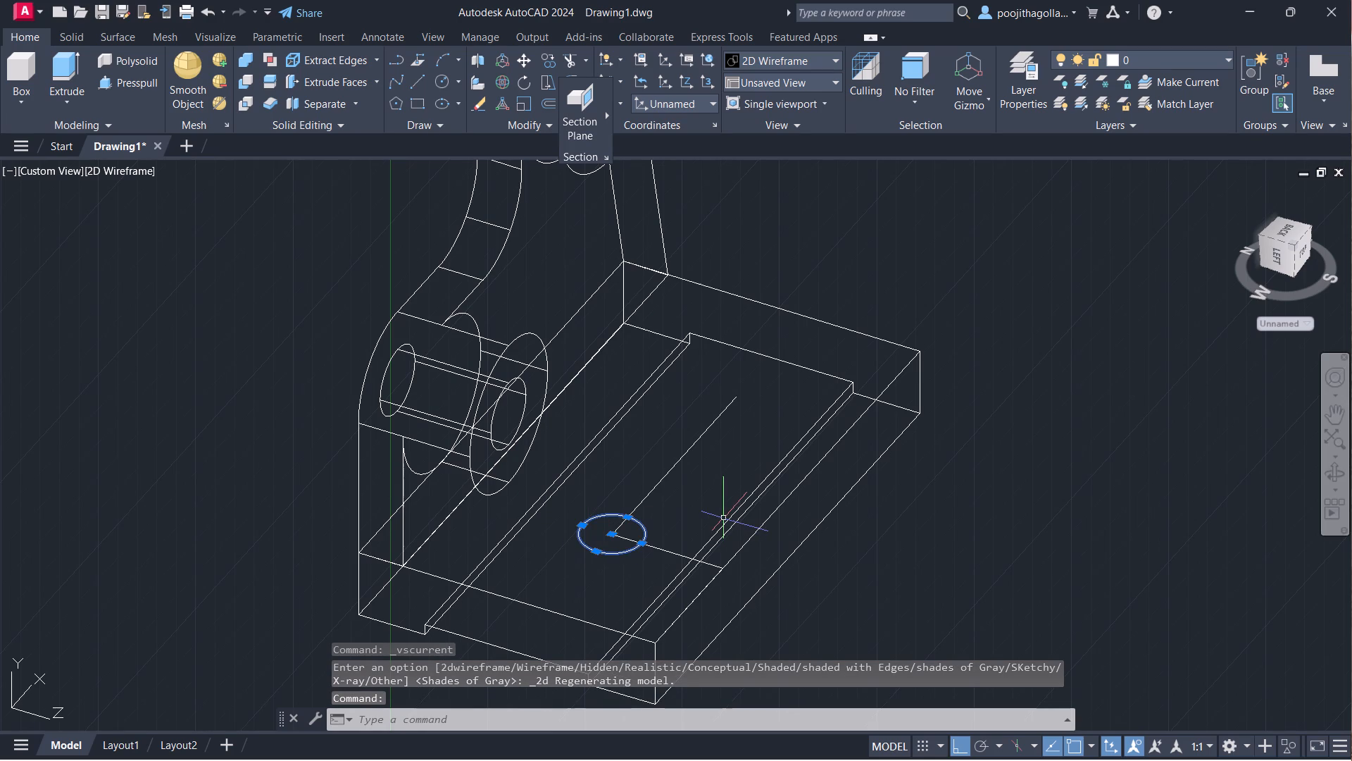
pyautogui.write('co')
pyautogui.press('Return')
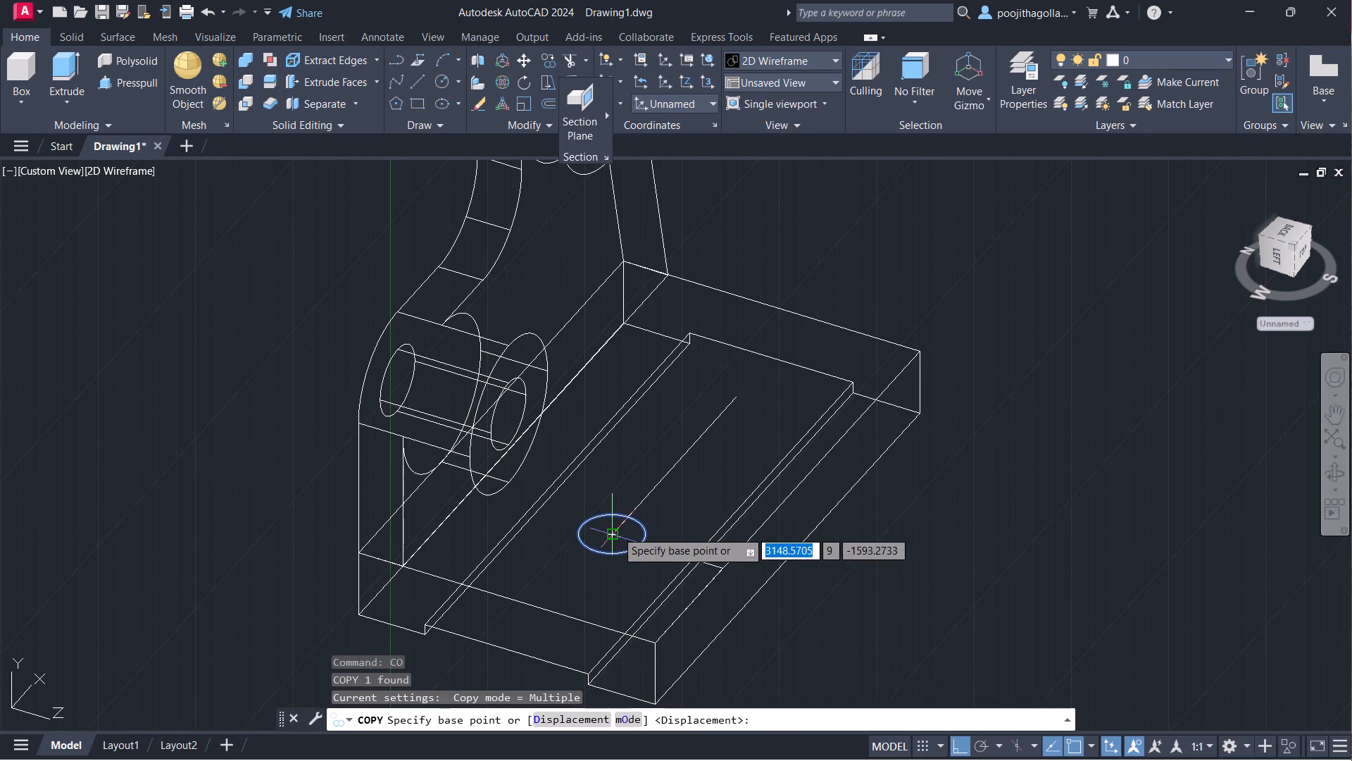
pyautogui.click(616, 531)
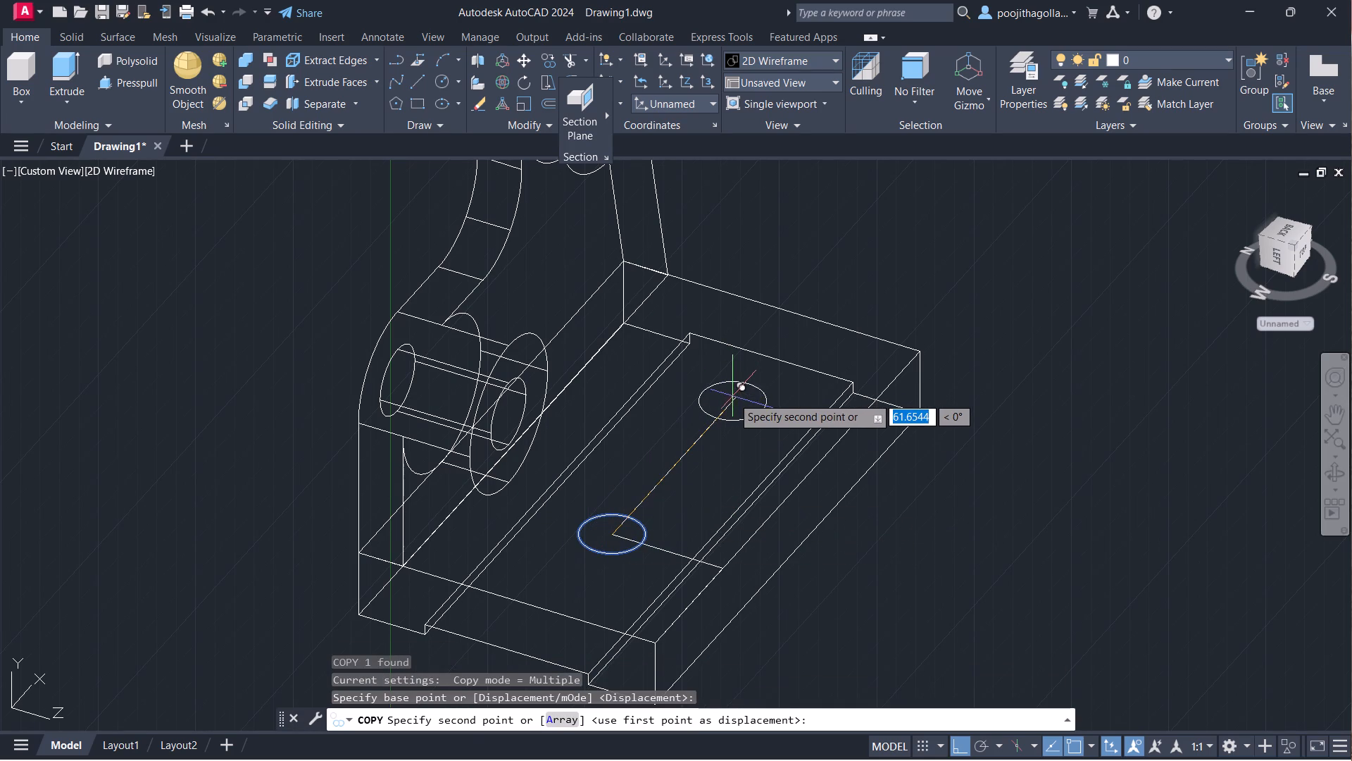
pyautogui.click(732, 397)
pyautogui.press('Escape')
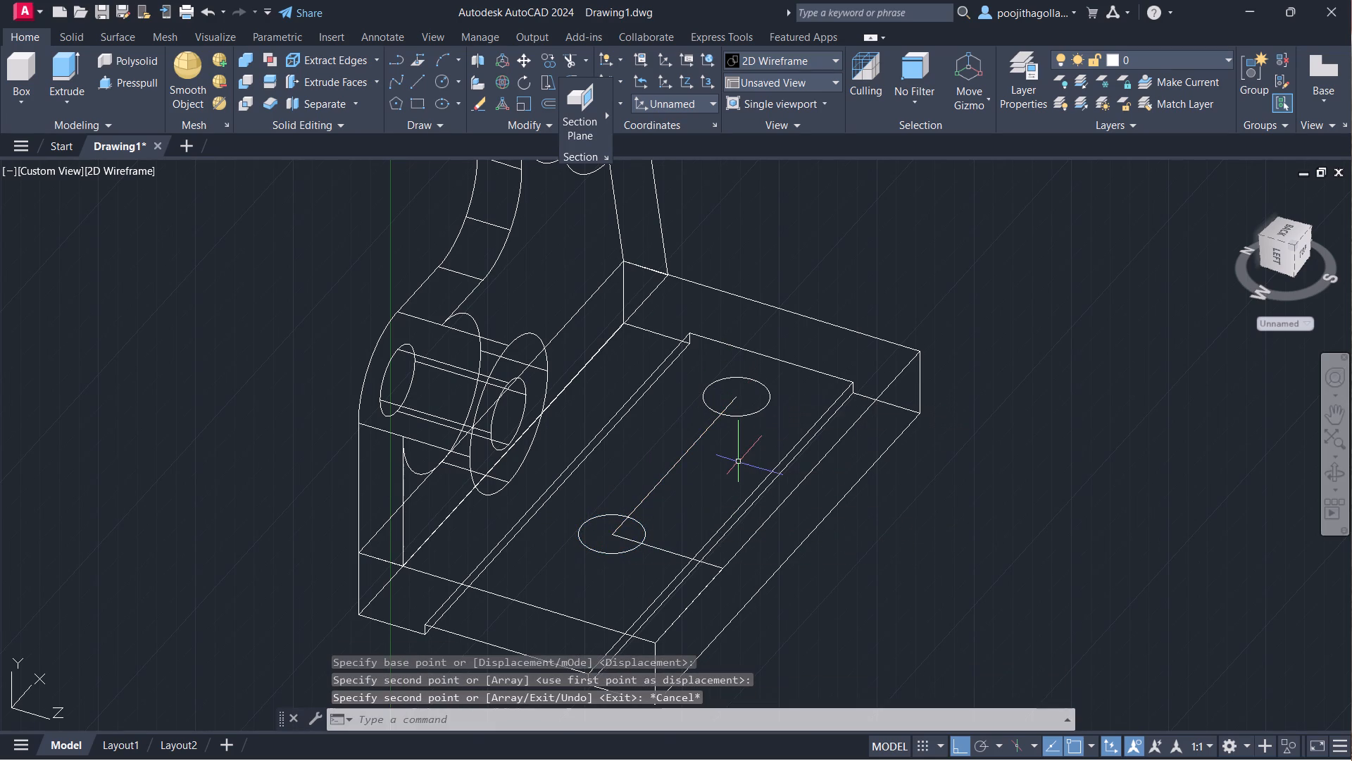
# Delete the 64-long line between the circles and the 30-long line running in from the base's edge.
pyautogui.moveTo(755, 452); pyautogui.dragTo(740, 402, button='middle')
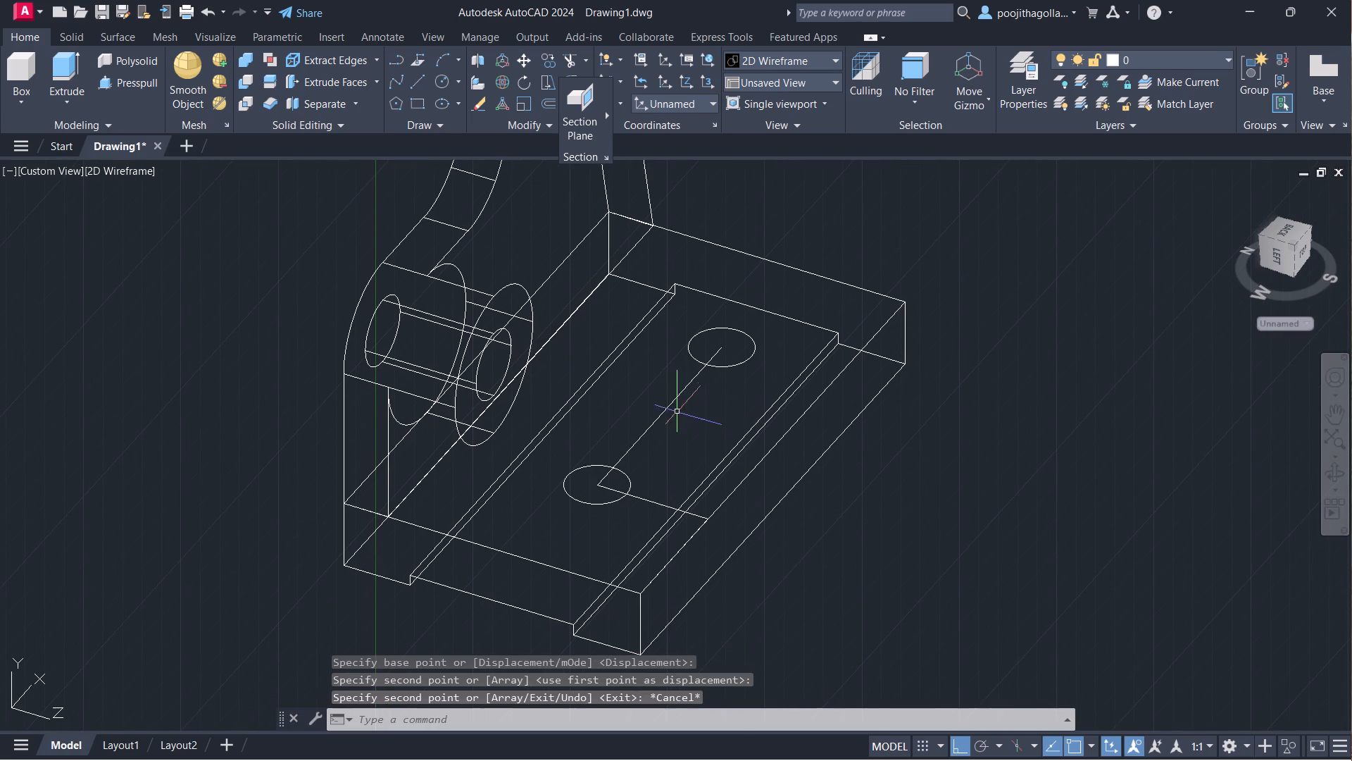
pyautogui.click(696, 421)
pyautogui.click(652, 412)
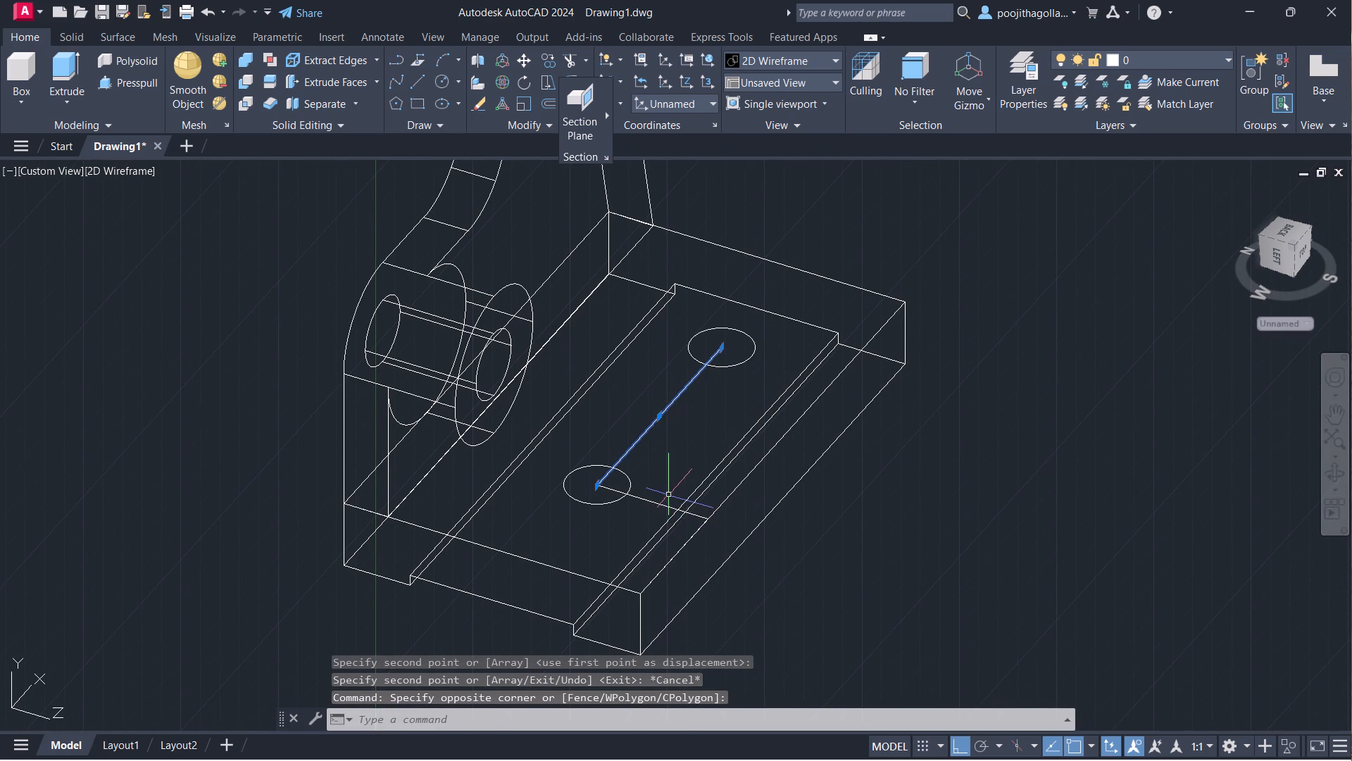
pyautogui.click(666, 495)
pyautogui.click(651, 507)
pyautogui.press('Delete')
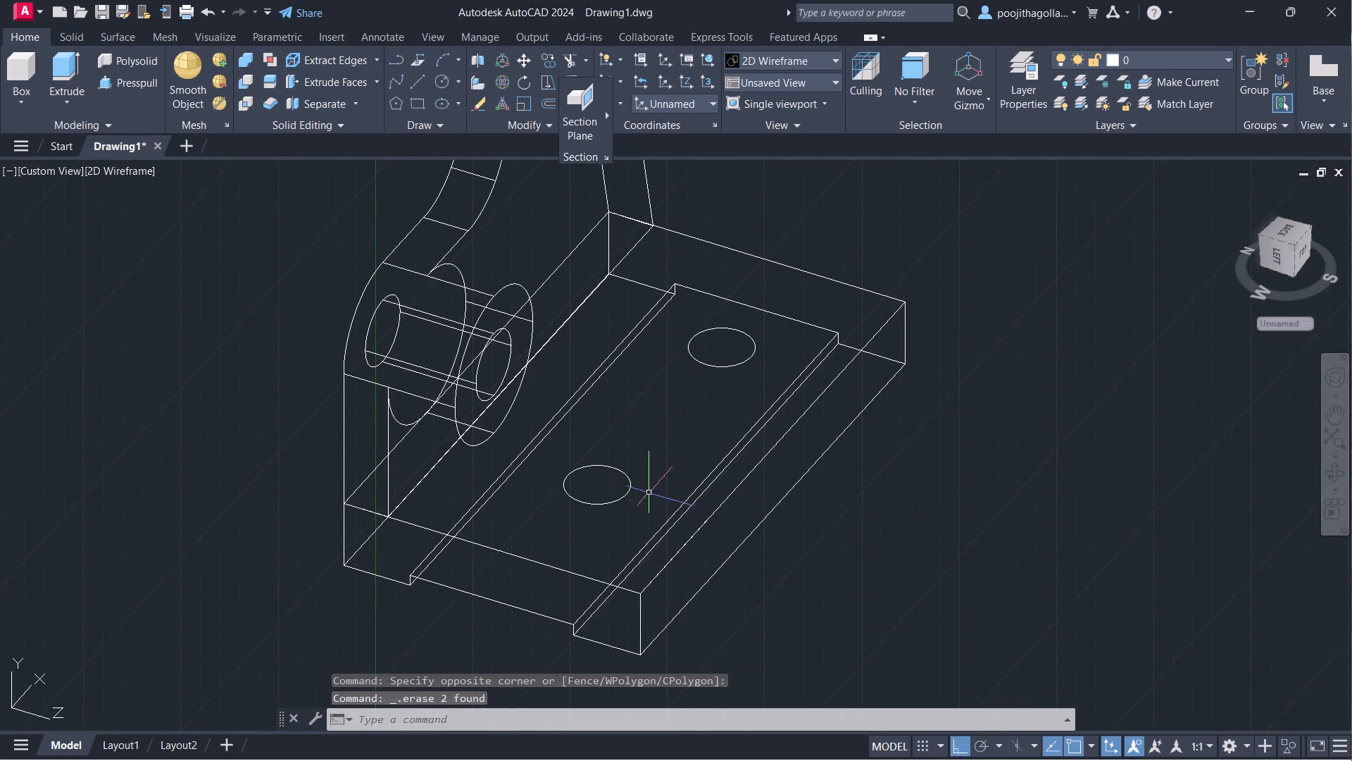
# Presspull both radius 8 circles downward through the base to cut two through holes.
pyautogui.moveTo(648, 492); pyautogui.dragTo(647, 518, button='middle')
pyautogui.click(151, 83)
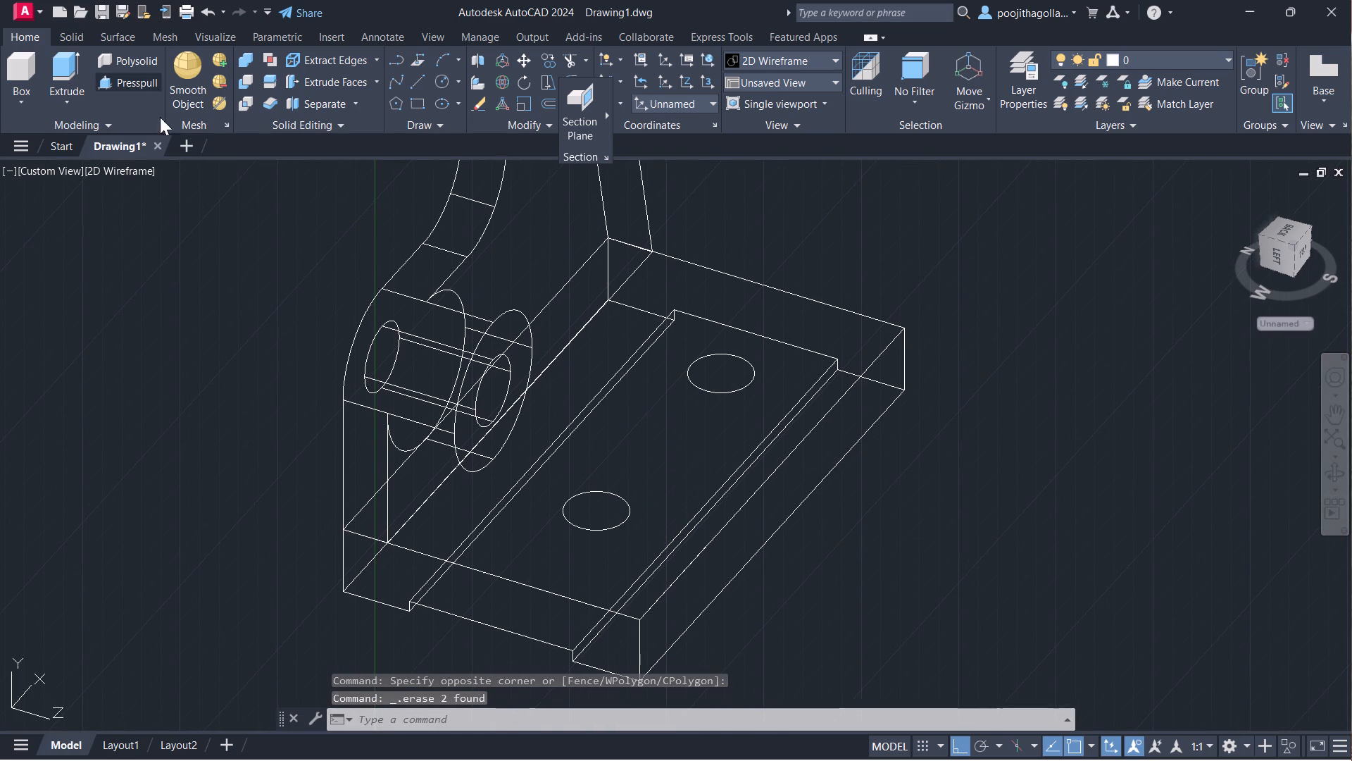
pyautogui.moveTo(590, 521); pyautogui.dragTo(561, 446, button='middle')
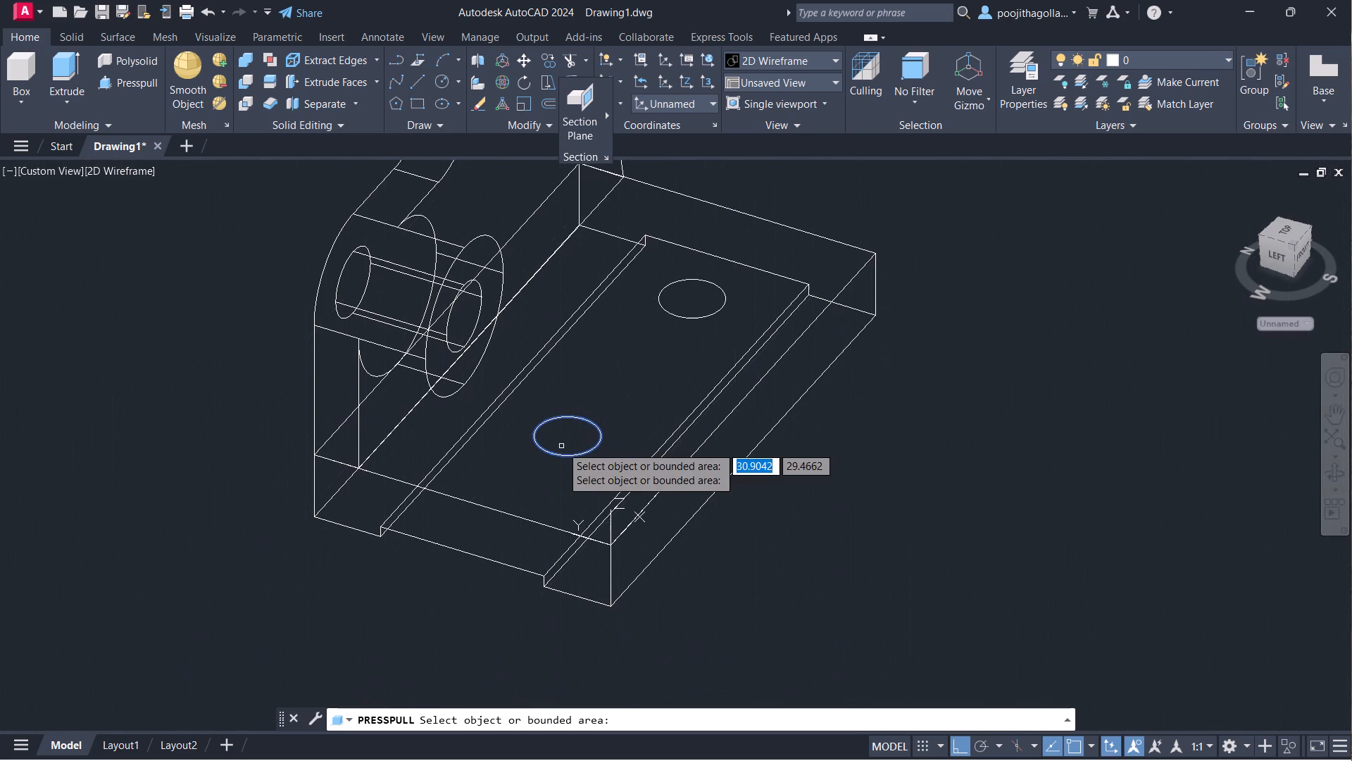
pyautogui.click(577, 435)
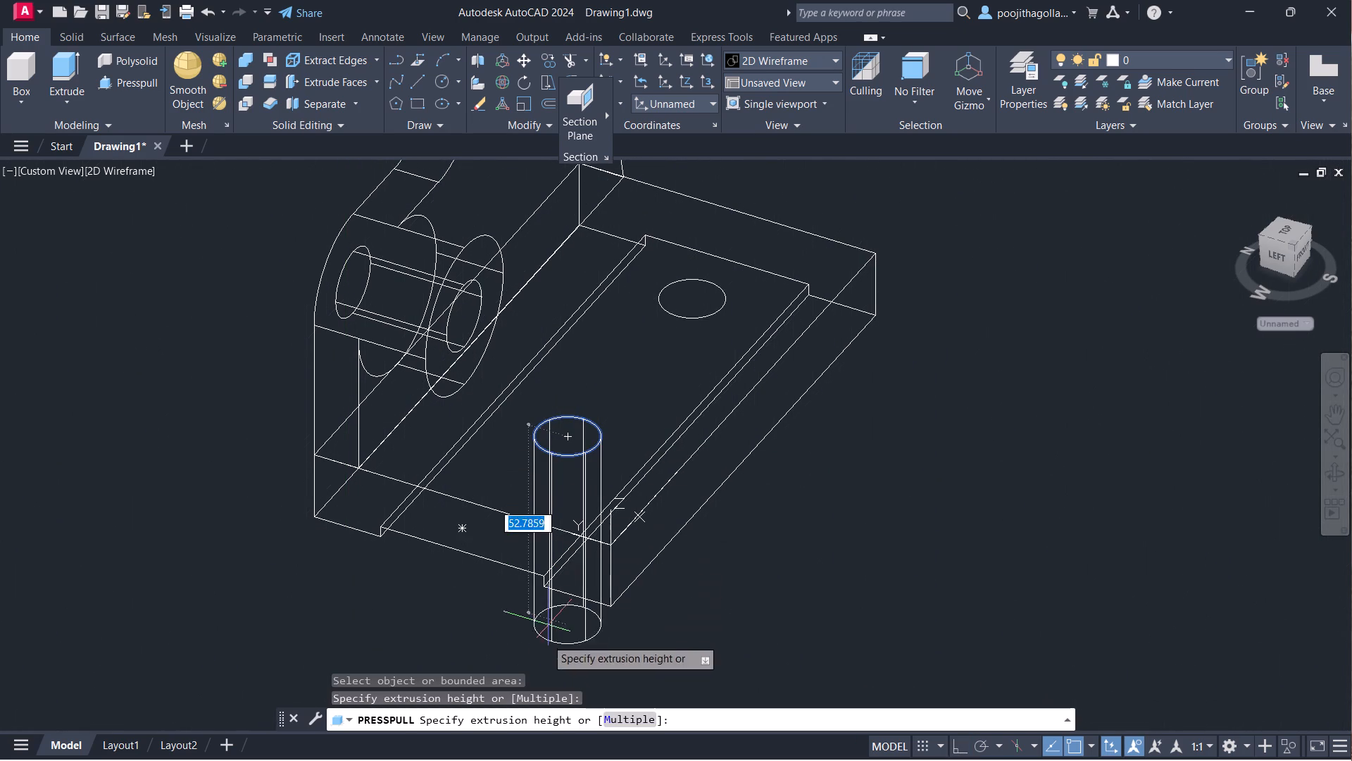
pyautogui.click(544, 648)
pyautogui.click(684, 297)
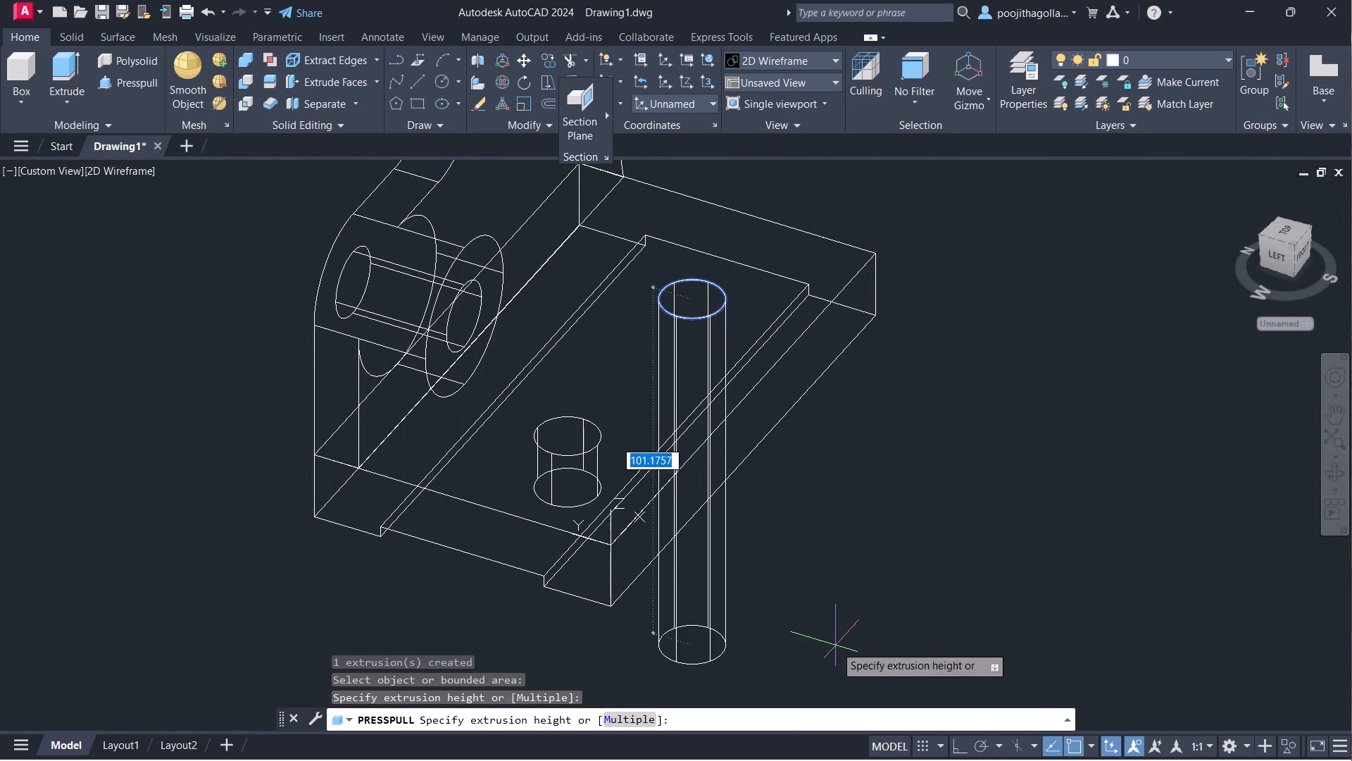
pyautogui.click(835, 645)
pyautogui.press('Escape')
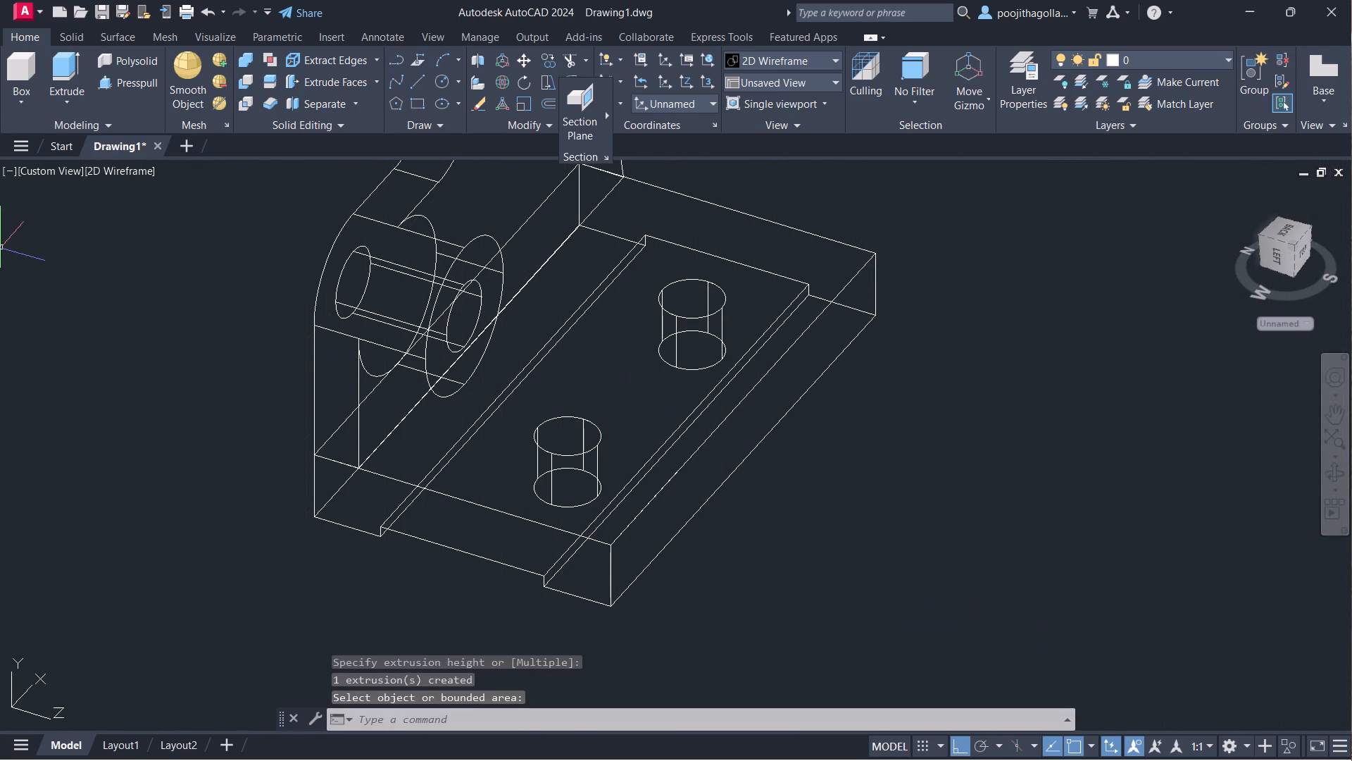
# Set the viewport's visual style to Shades of Gray and check the whole bracket.
pyautogui.click(130, 174)
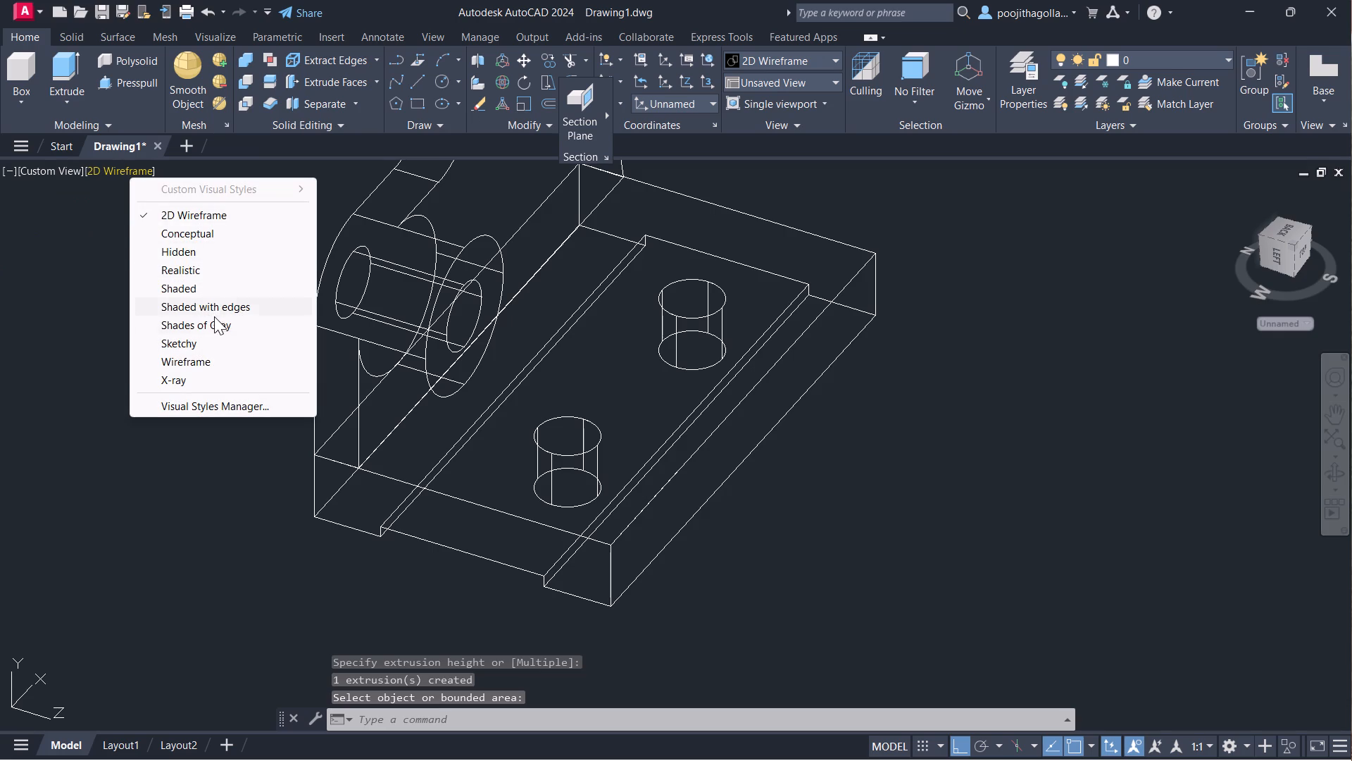
pyautogui.click(214, 318)
pyautogui.scroll(-1, 803, 405)
pyautogui.moveTo(830, 394); pyautogui.dragTo(873, 488, button='middle')
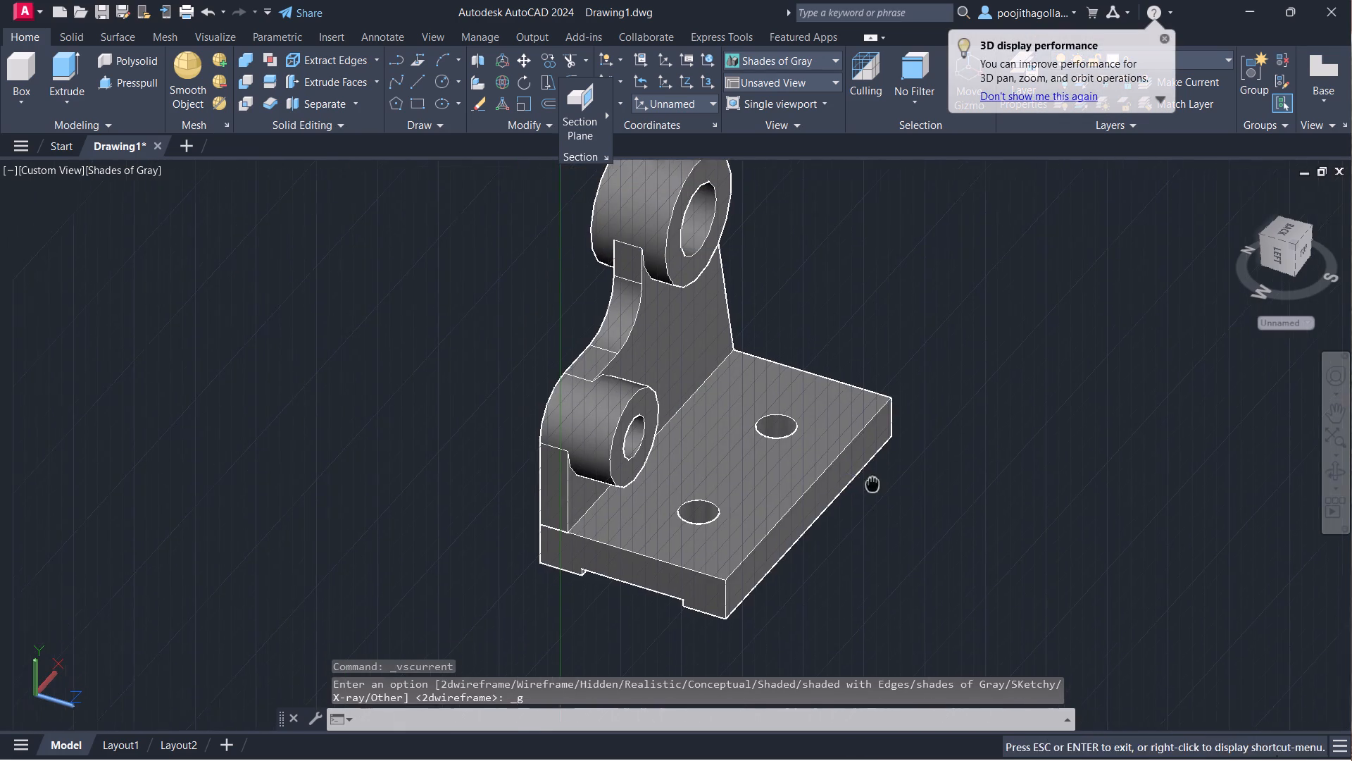
pyautogui.moveTo(873, 488); pyautogui.dragTo(879, 503, button='middle')
pyautogui.scroll(-1, 798, 469)
pyautogui.moveTo(798, 468); pyautogui.dragTo(787, 433, button='middle')
pyautogui.scroll(1, 729, 438)
pyautogui.moveTo(737, 457); pyautogui.dragTo(737, 480, button='middle')
pyautogui.scroll(-1, 739, 428)
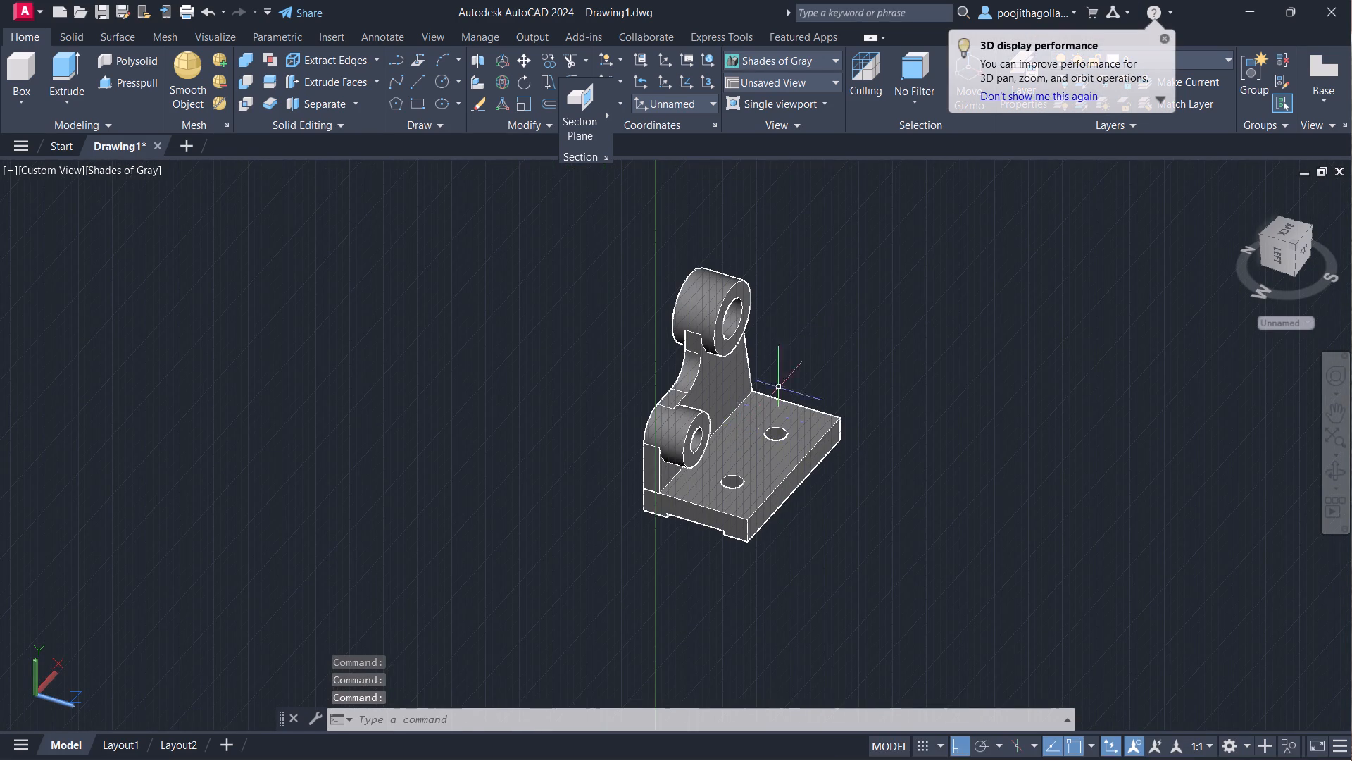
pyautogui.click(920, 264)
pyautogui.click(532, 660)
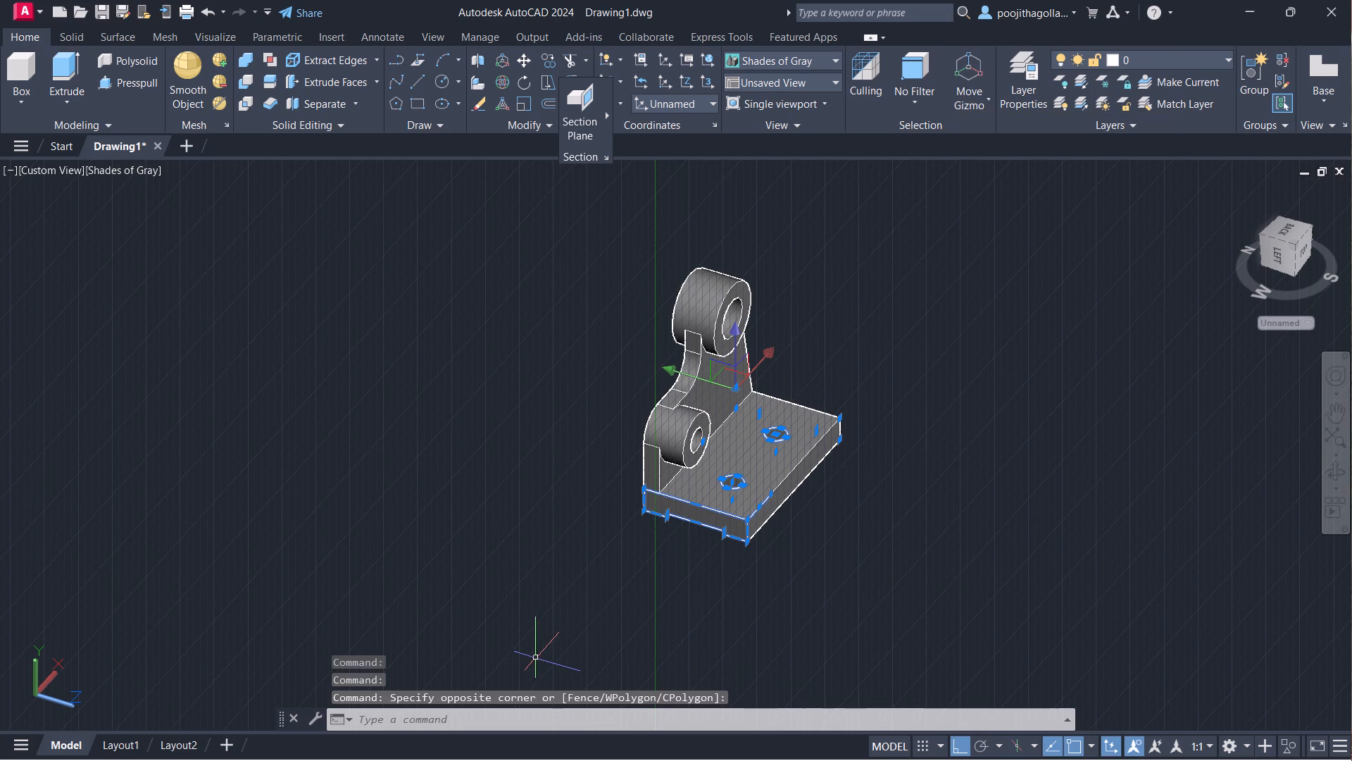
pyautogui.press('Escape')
# Union the drilled base and the bossed plate into a single solid, selecting the whole bracket.
pyautogui.write('uni')
pyautogui.press('Return')
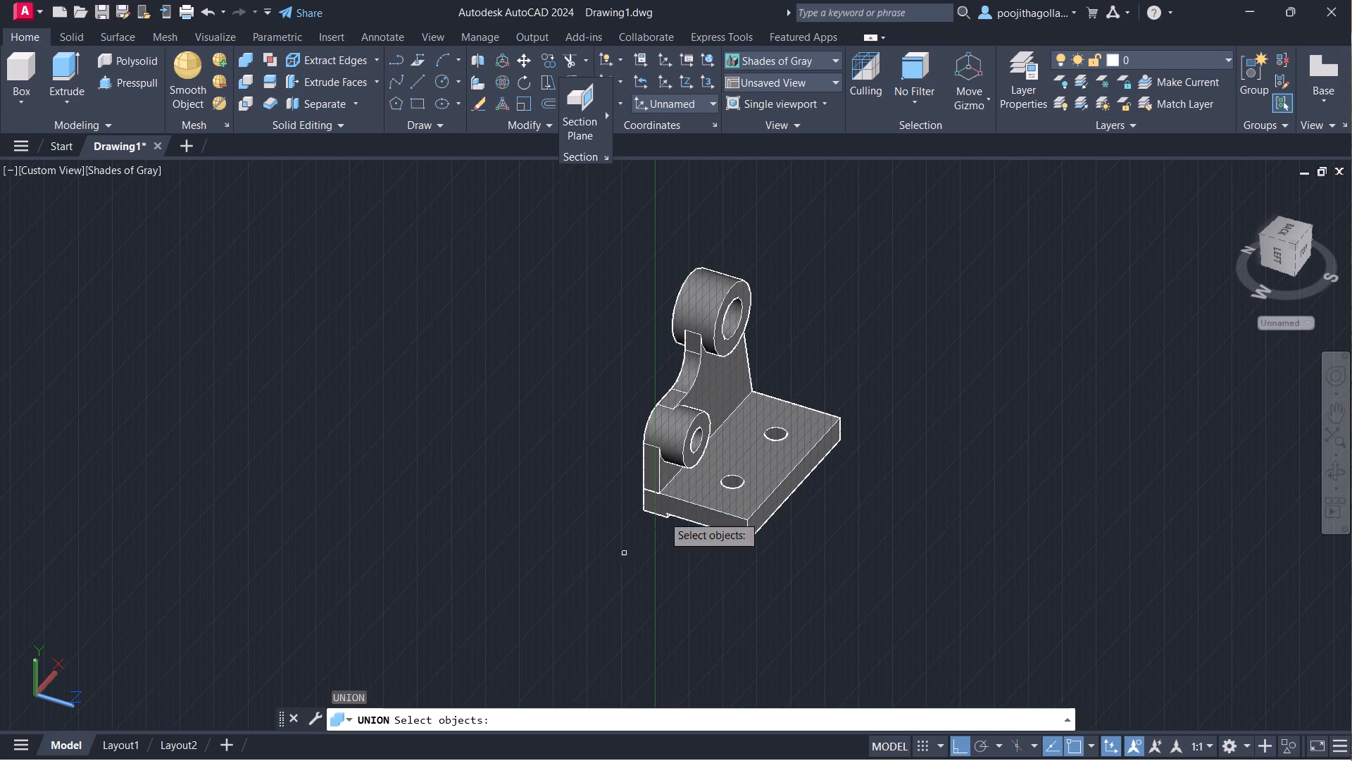
pyautogui.click(984, 229)
pyautogui.click(541, 554)
pyautogui.press('Return')
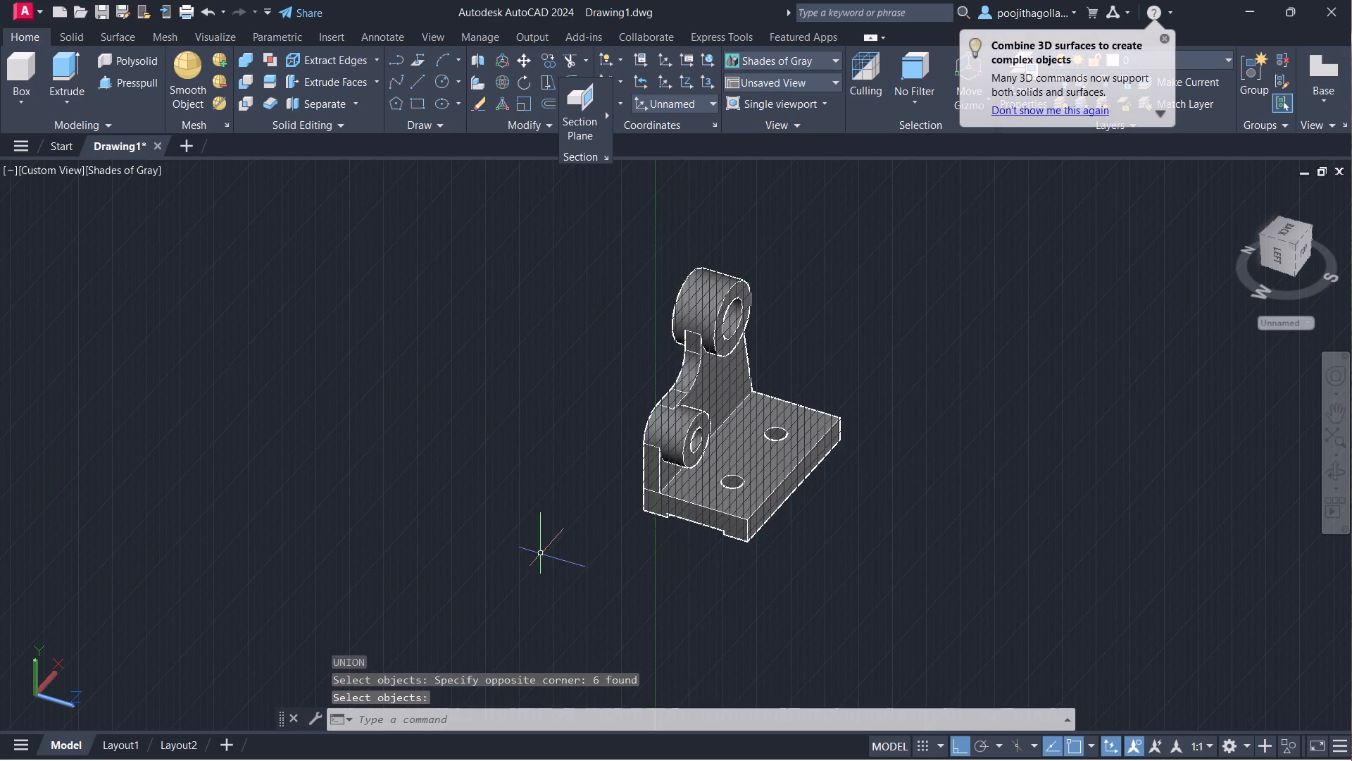
# Fillet the inner edge where the upright plate meets the base's top face with a radius of 3, using FILLETEDGE.
pyautogui.scroll(1, 711, 452)
pyautogui.moveTo(737, 434); pyautogui.dragTo(679, 478, button='middle')
pyautogui.scroll(2, 679, 478)
pyautogui.moveTo(672, 476); pyautogui.dragTo(660, 469, button='middle')
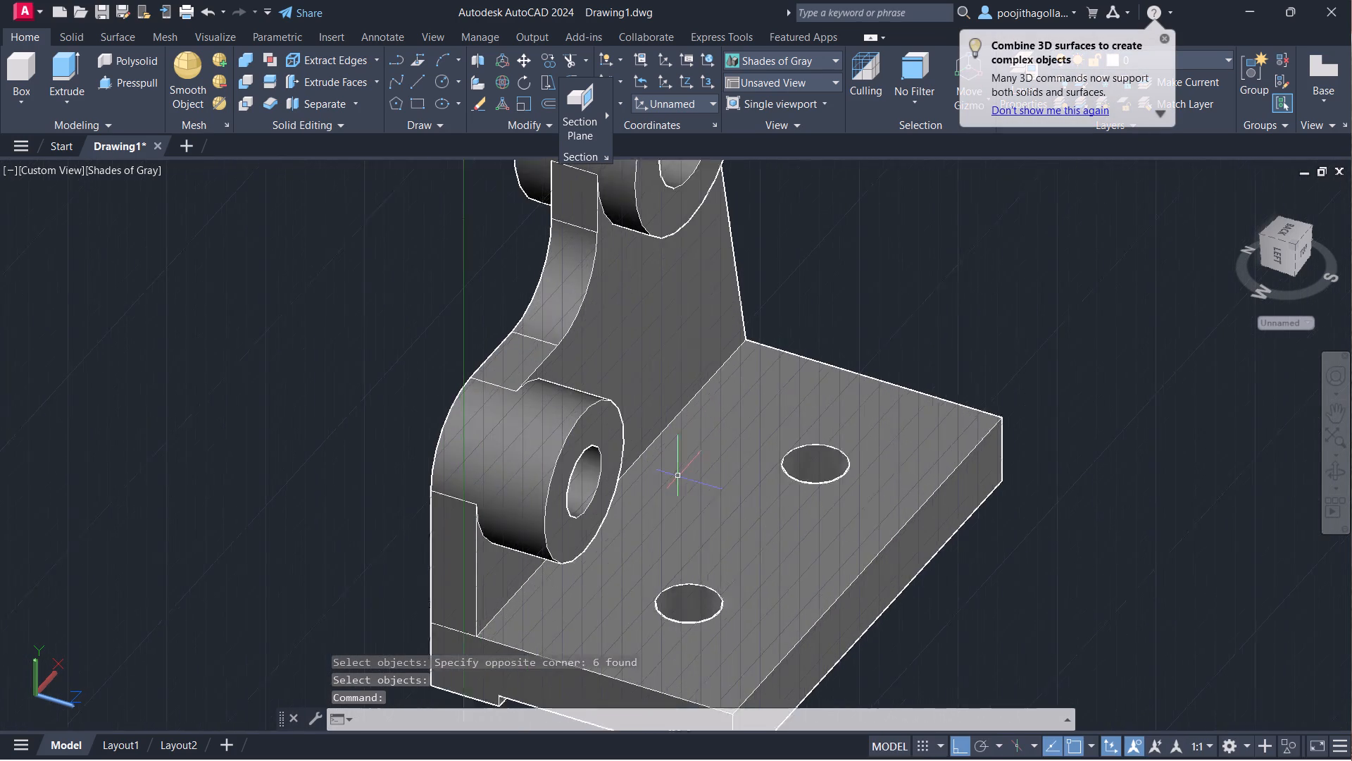
pyautogui.moveTo(660, 469); pyautogui.dragTo(649, 461, button='middle')
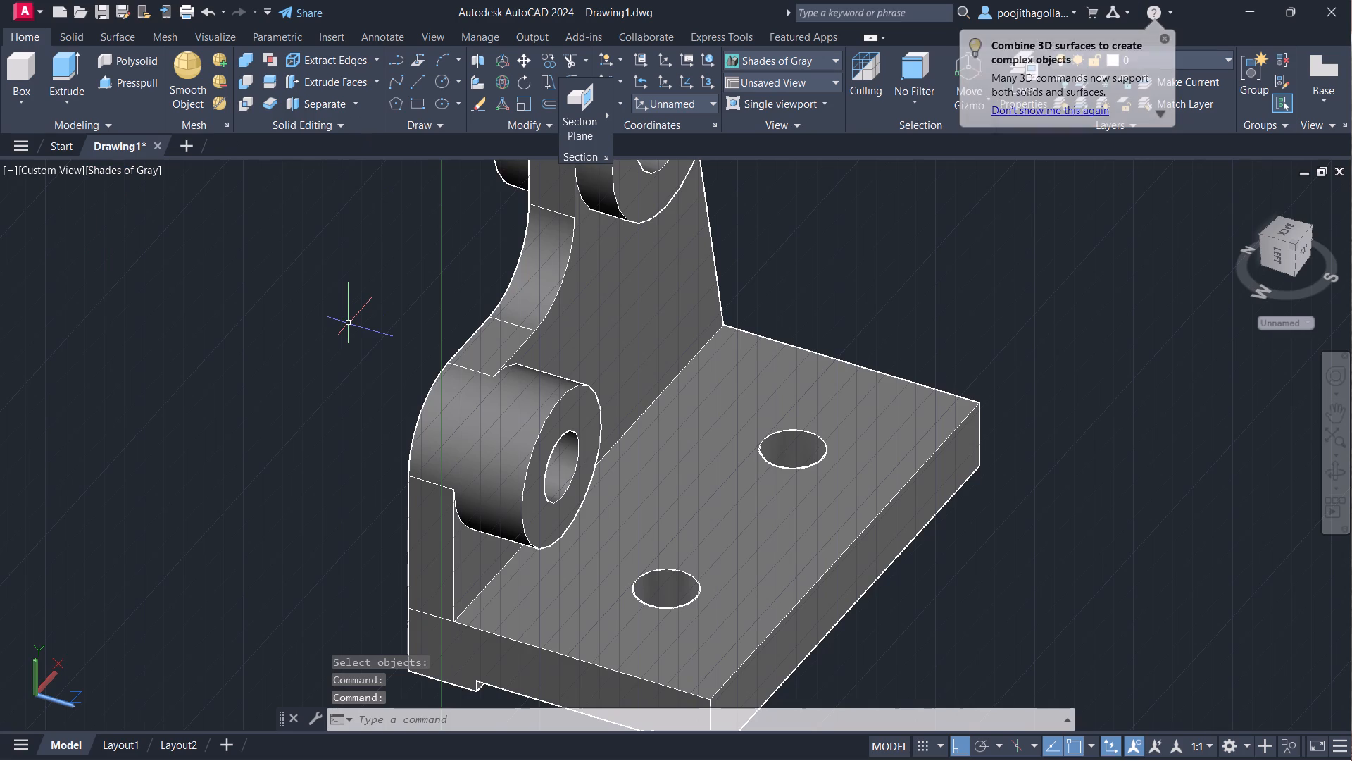
pyautogui.press('f')
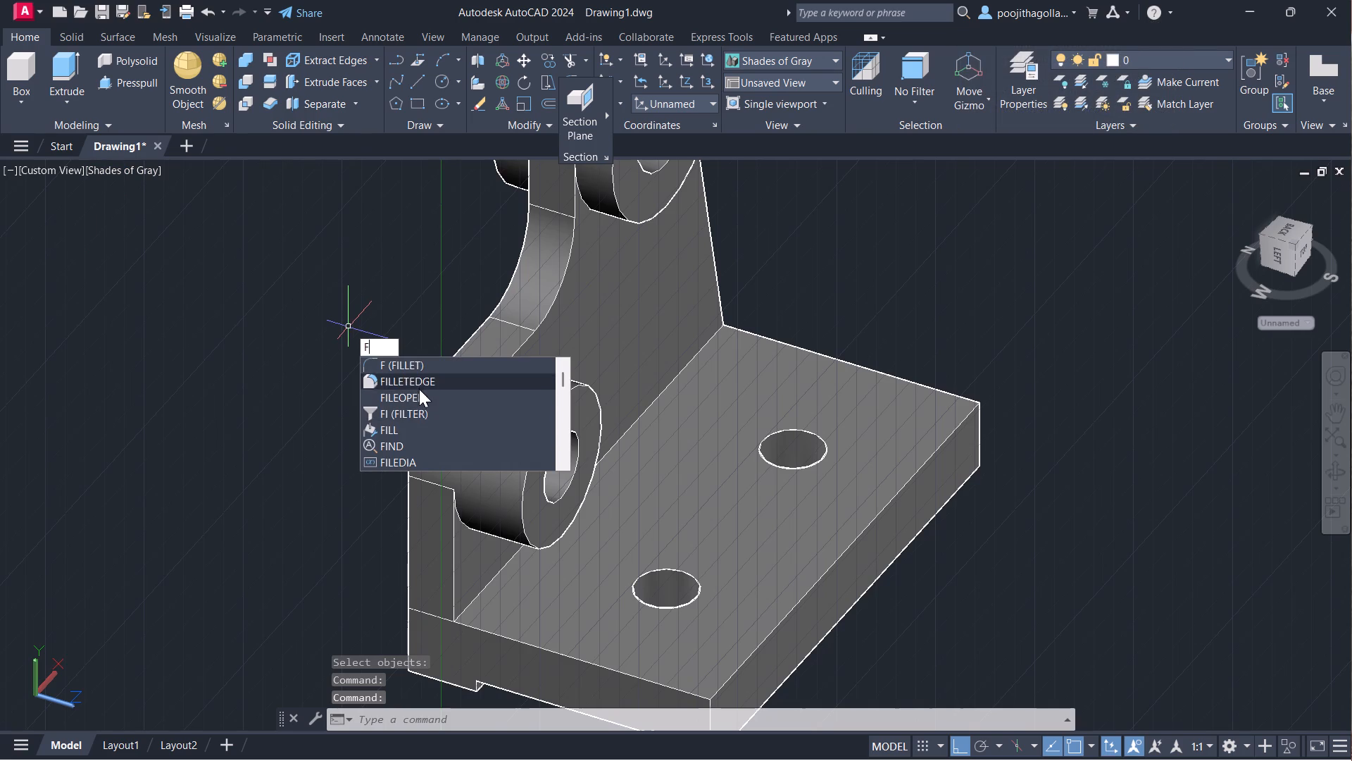
pyautogui.click(420, 385)
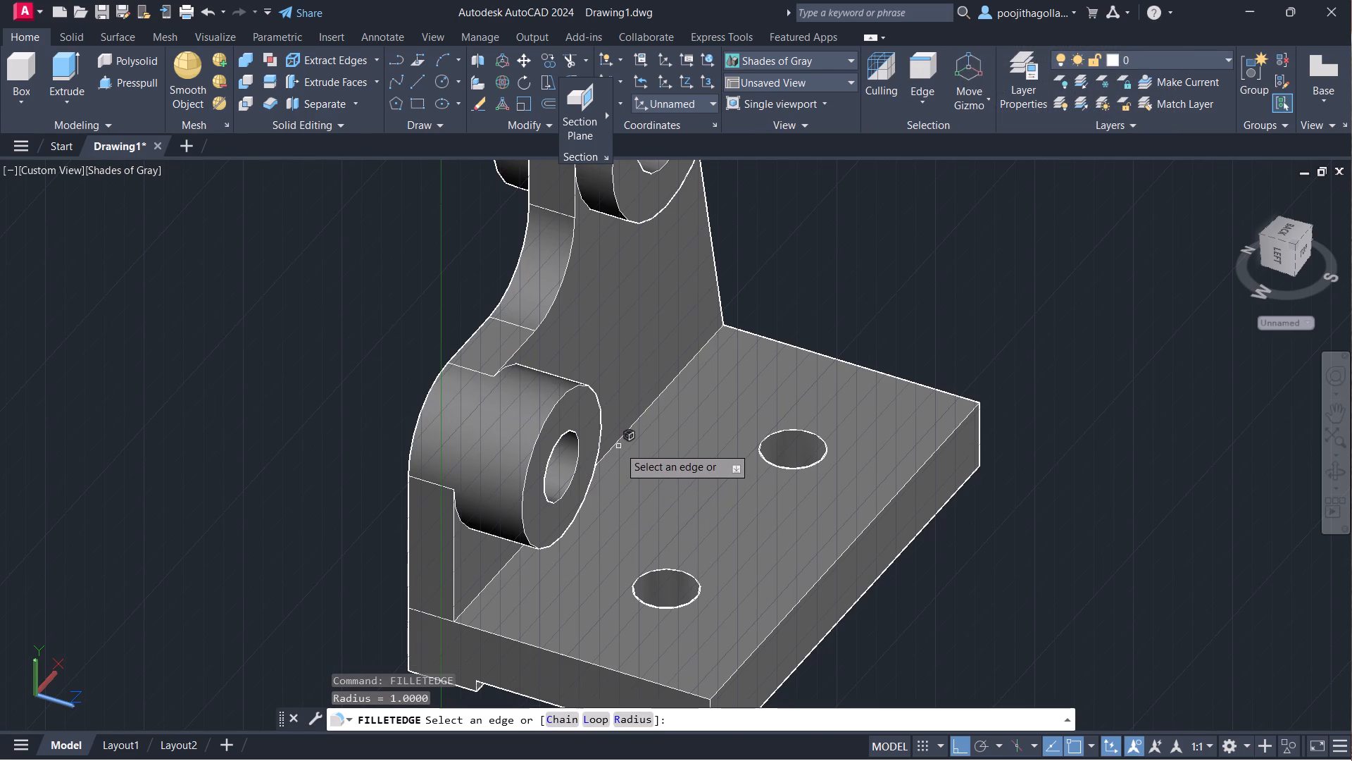
pyautogui.click(630, 429)
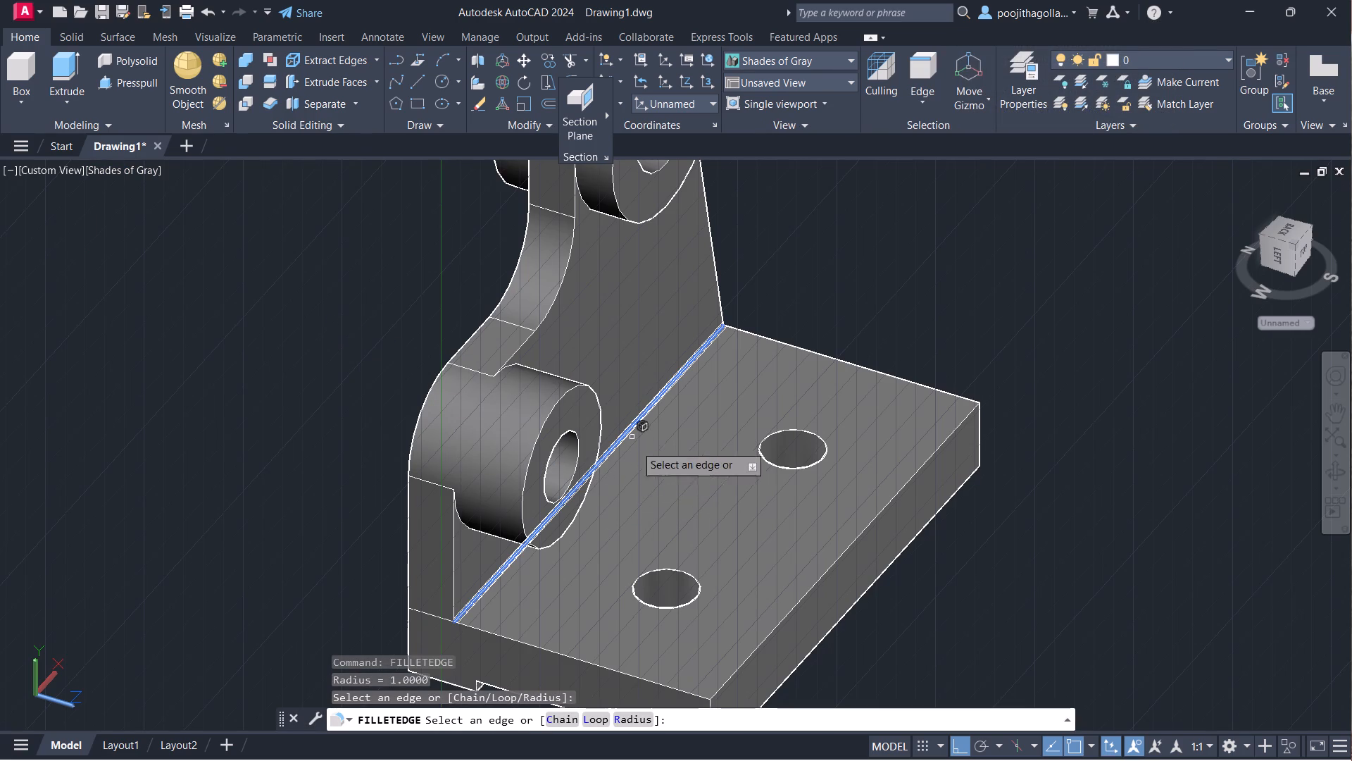
pyautogui.keyDown('ctrl'); pyautogui.moveTo(941, 511); pyautogui.dragTo(875, 512, button='middle'); pyautogui.keyUp('ctrl')
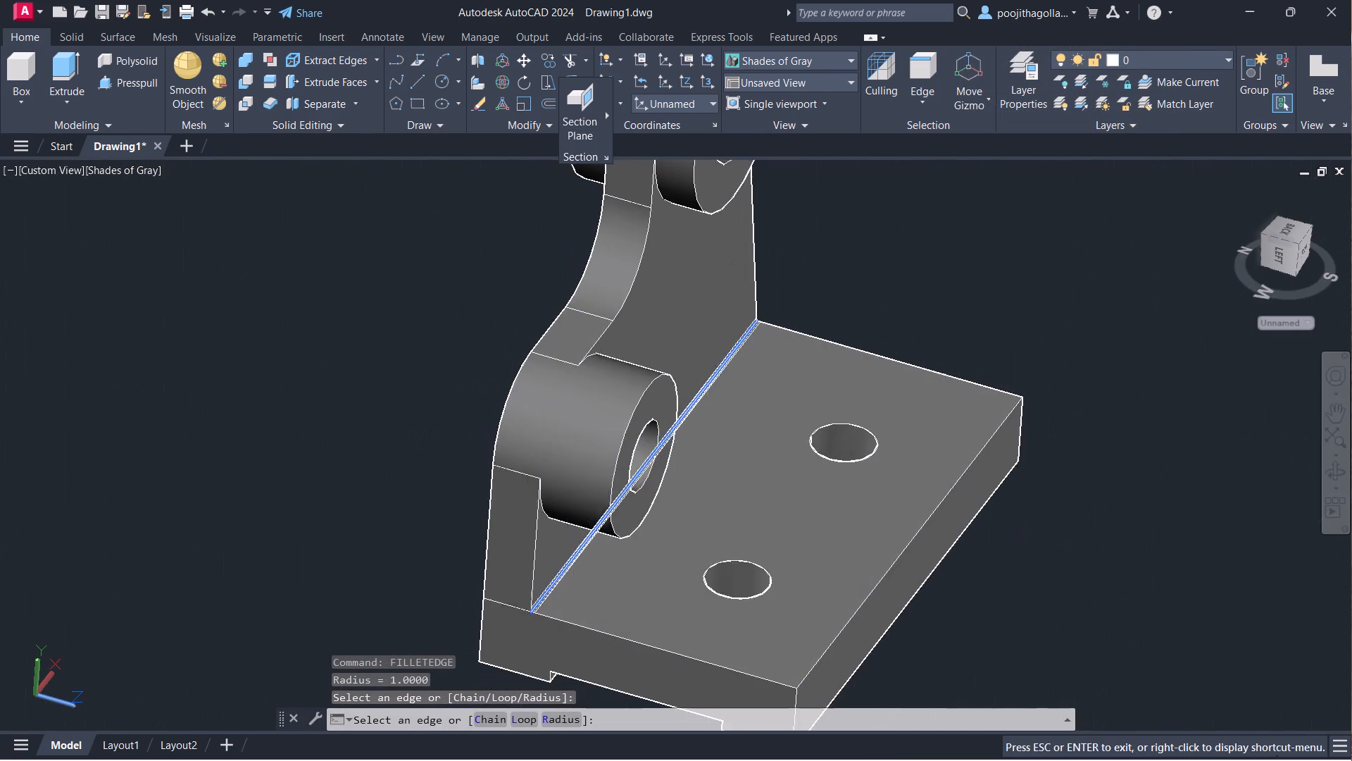
pyautogui.keyDown('ctrl'); pyautogui.moveTo(875, 512); pyautogui.dragTo(1070, 521, button='middle'); pyautogui.keyUp('ctrl')
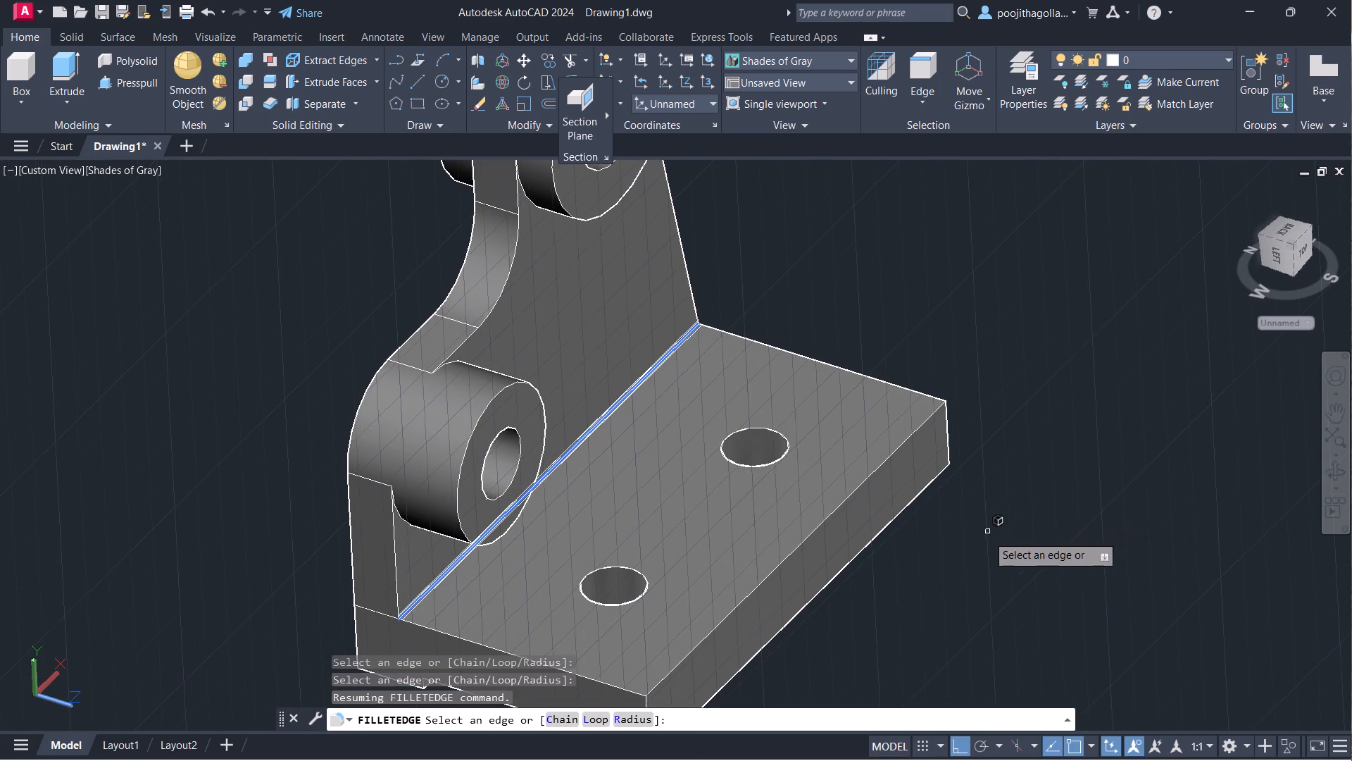
pyautogui.moveTo(987, 539); pyautogui.dragTo(903, 501, button='middle')
pyautogui.keyDown('shift'); pyautogui.moveTo(903, 501); pyautogui.dragTo(846, 516, button='middle'); pyautogui.keyUp('shift')
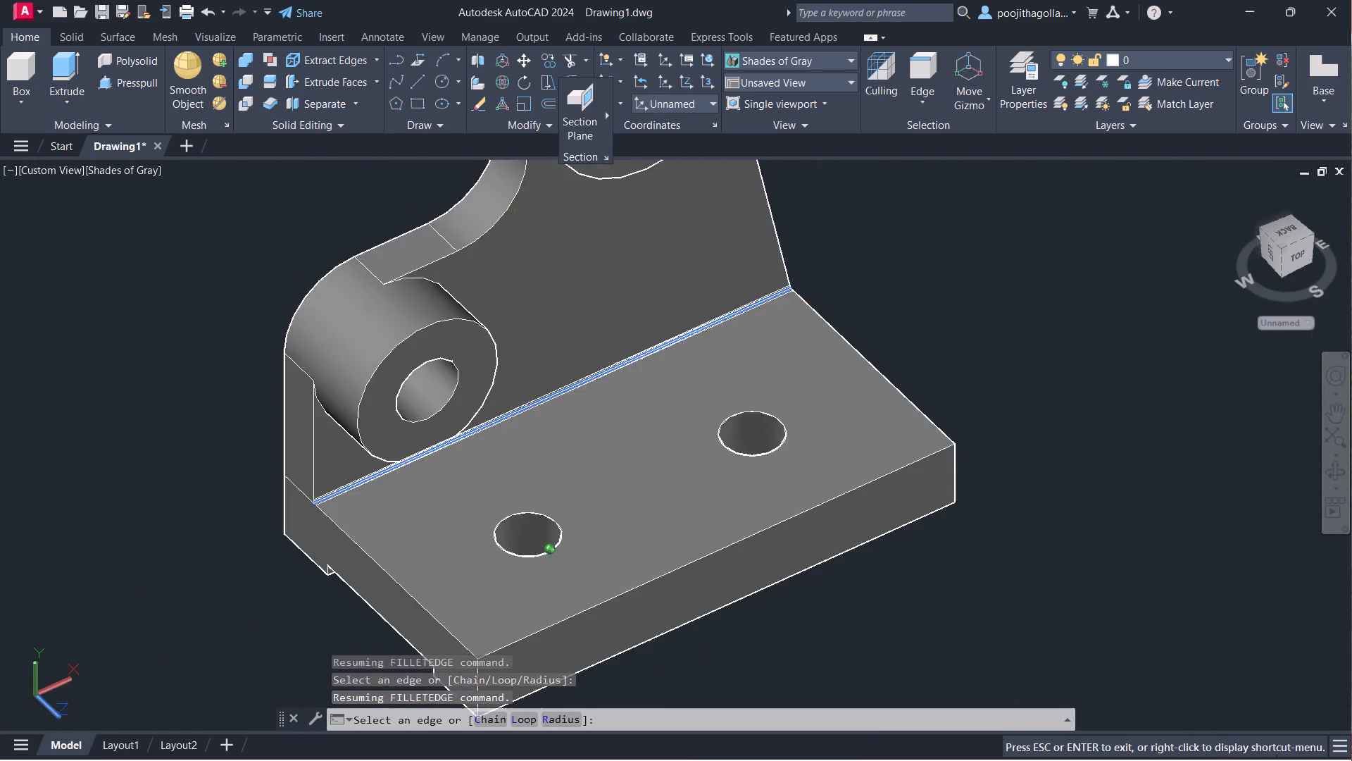
pyautogui.keyDown('shift'); pyautogui.moveTo(846, 516); pyautogui.dragTo(896, 493, button='middle'); pyautogui.keyUp('shift')
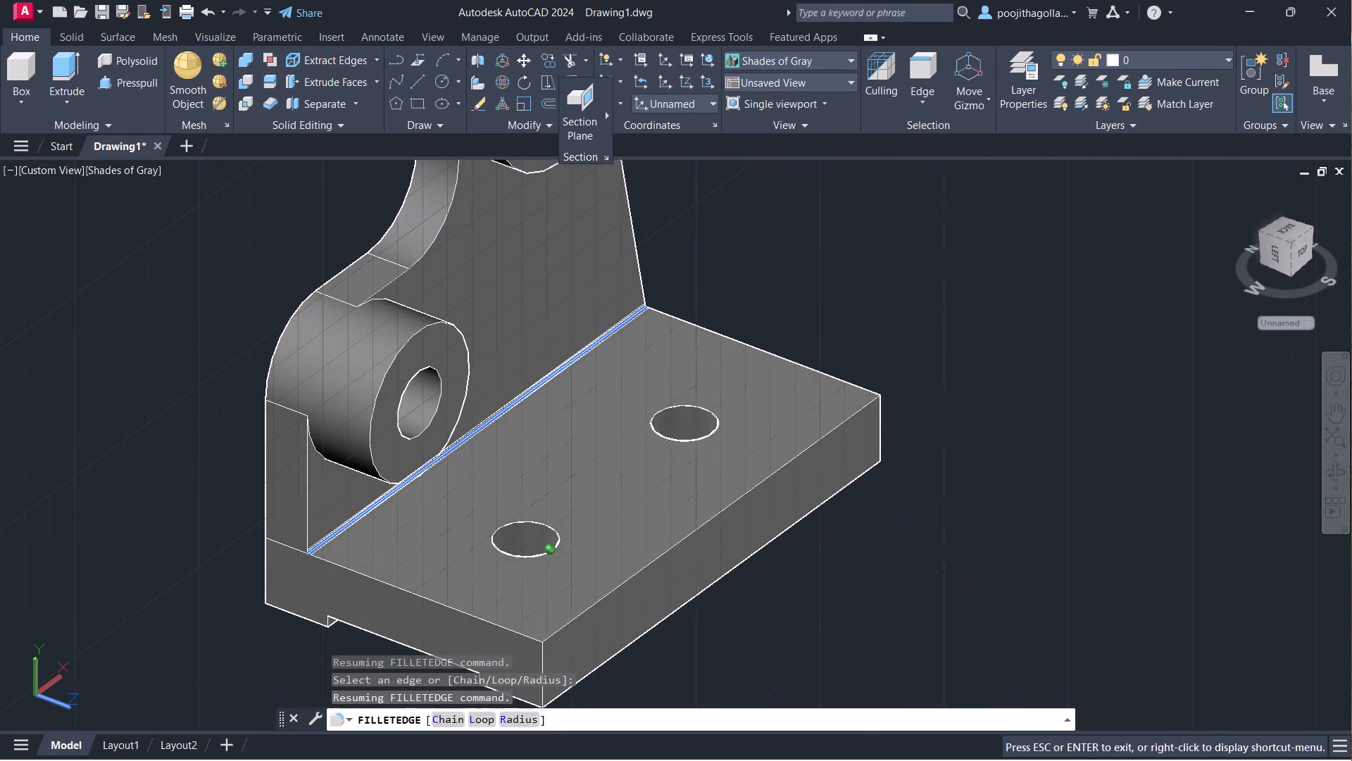
pyautogui.moveTo(827, 536); pyautogui.dragTo(892, 529, button='middle')
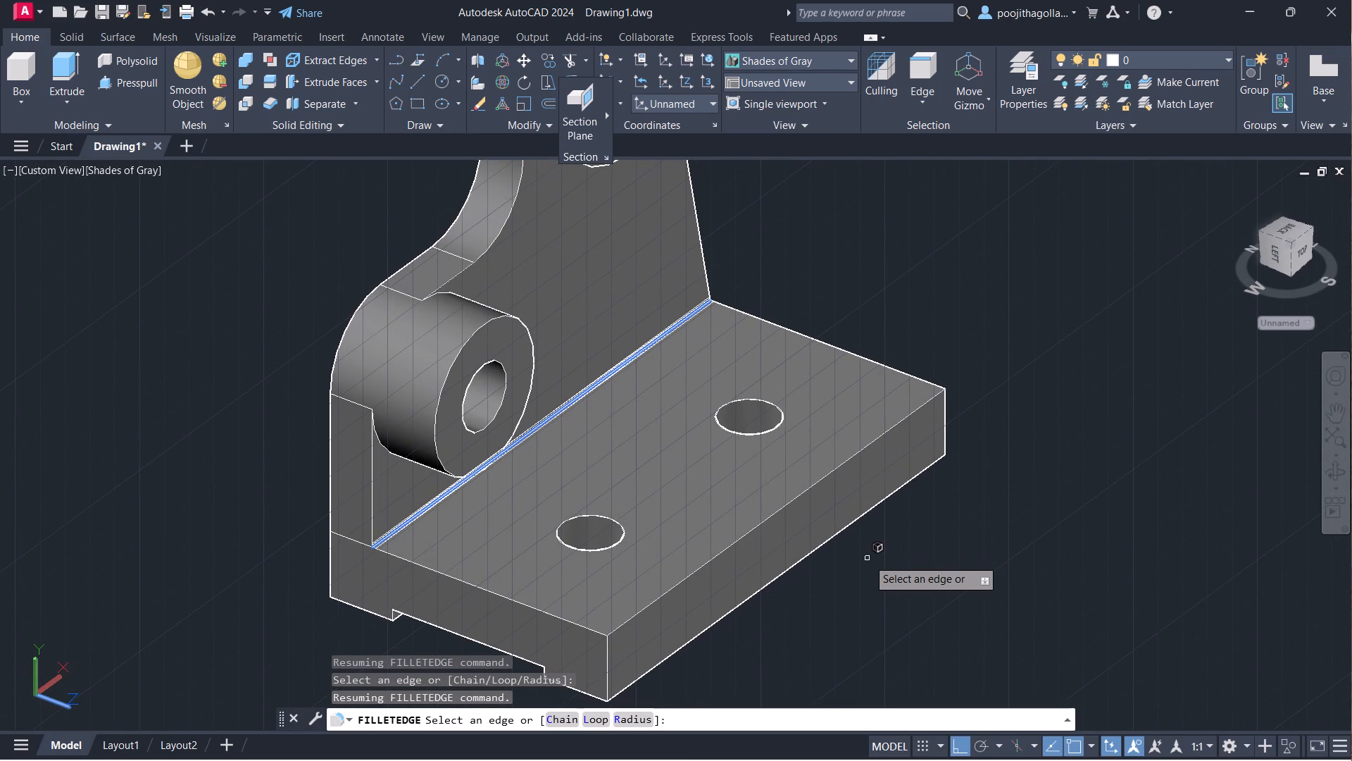
pyautogui.press('r')
pyautogui.press('Return')
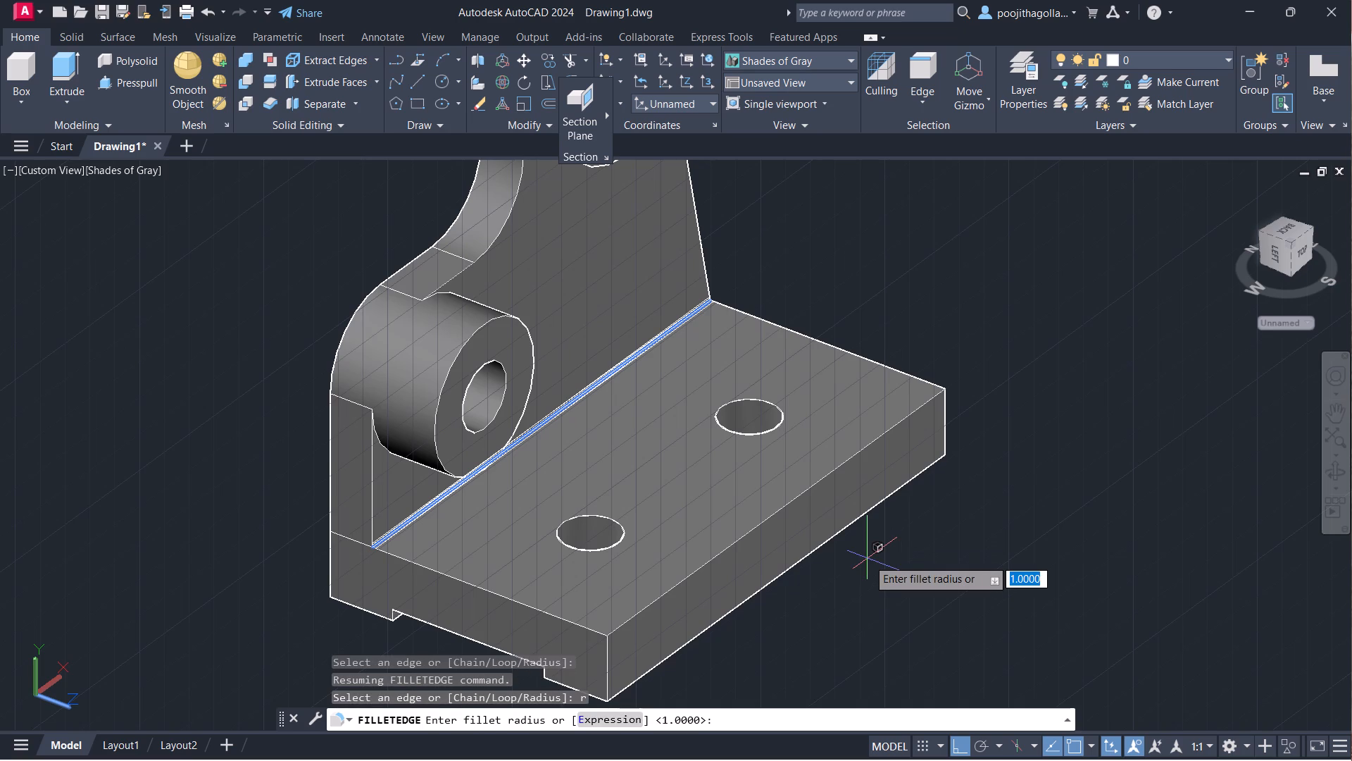
pyautogui.press('3')
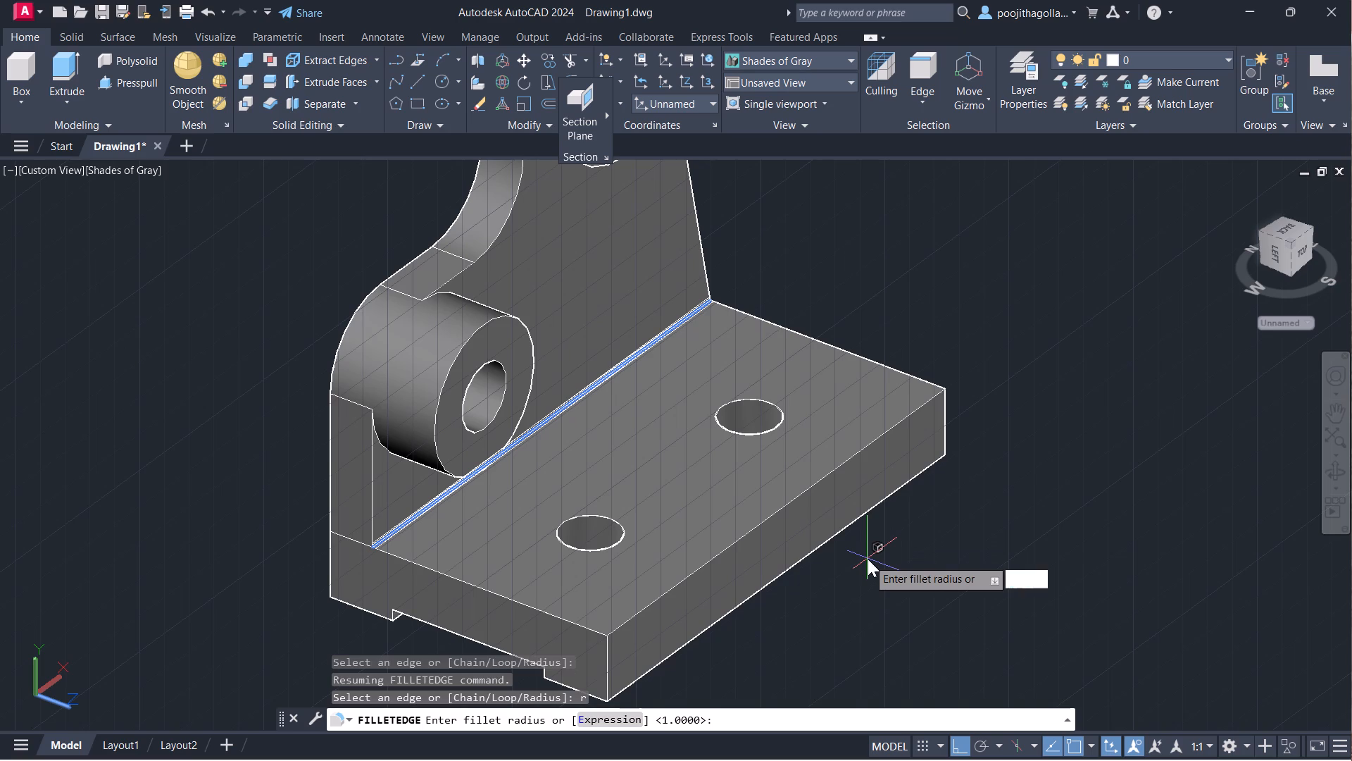
pyautogui.press('Return')
pyautogui.press('Return')
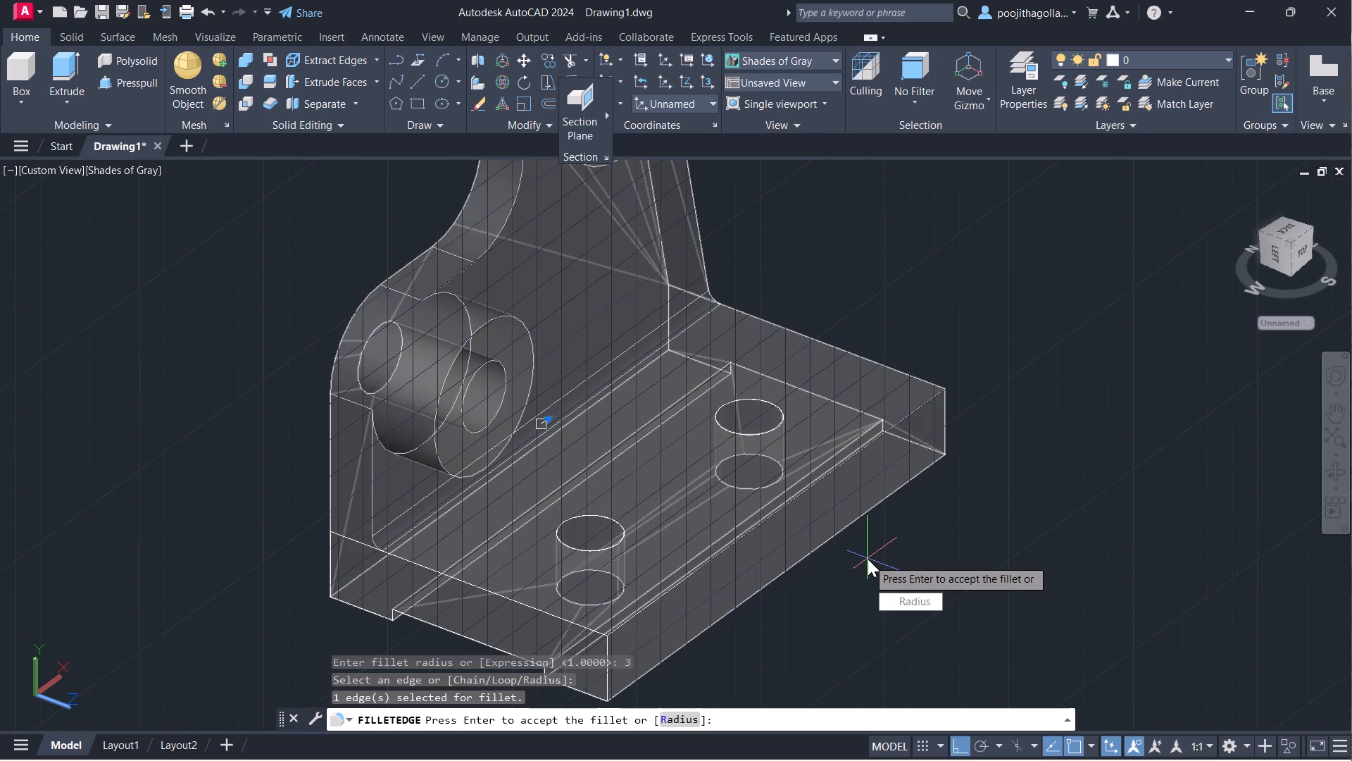
pyautogui.press('Return')
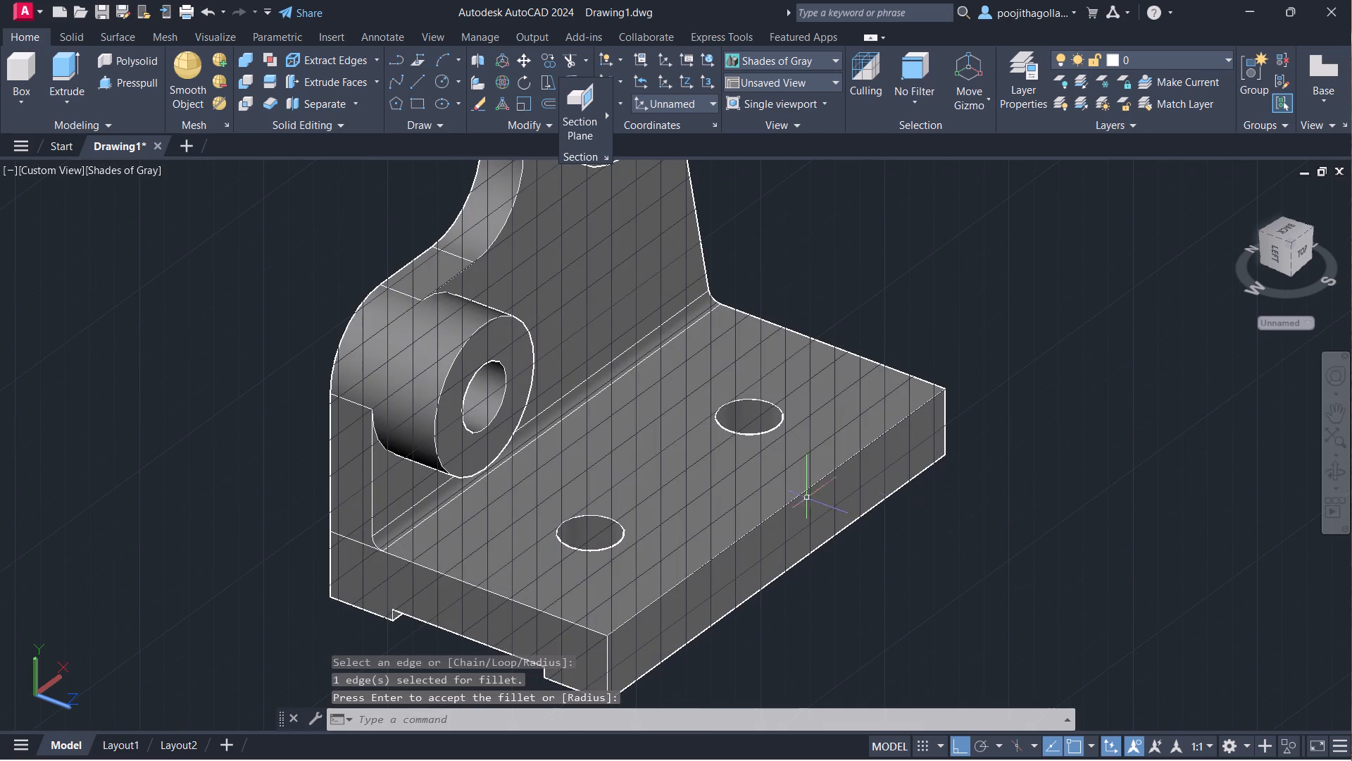
# Examine the whole filleted bracket and frame it in the drawing area.
pyautogui.scroll(-2, 736, 500)
pyautogui.moveTo(734, 500); pyautogui.dragTo(725, 462, button='middle')
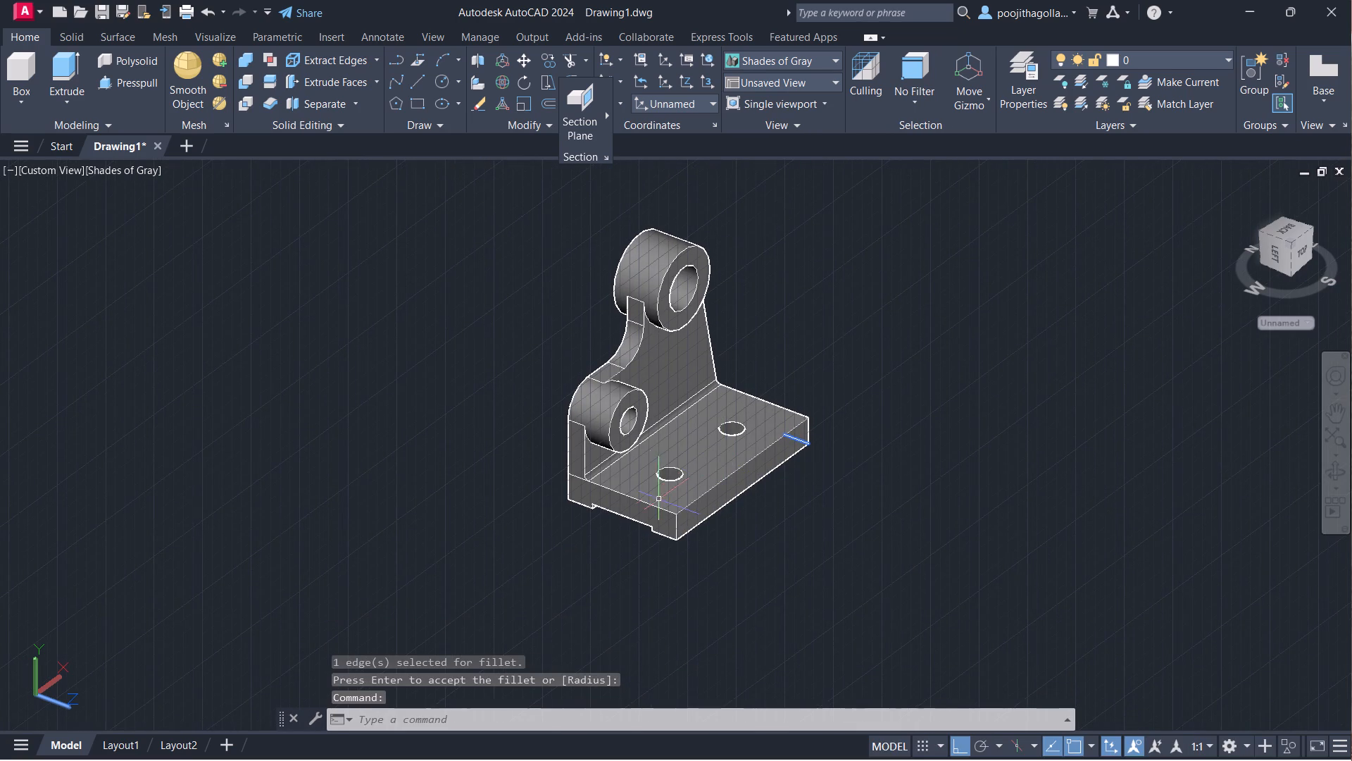
pyautogui.moveTo(614, 462); pyautogui.dragTo(618, 507, button='middle')
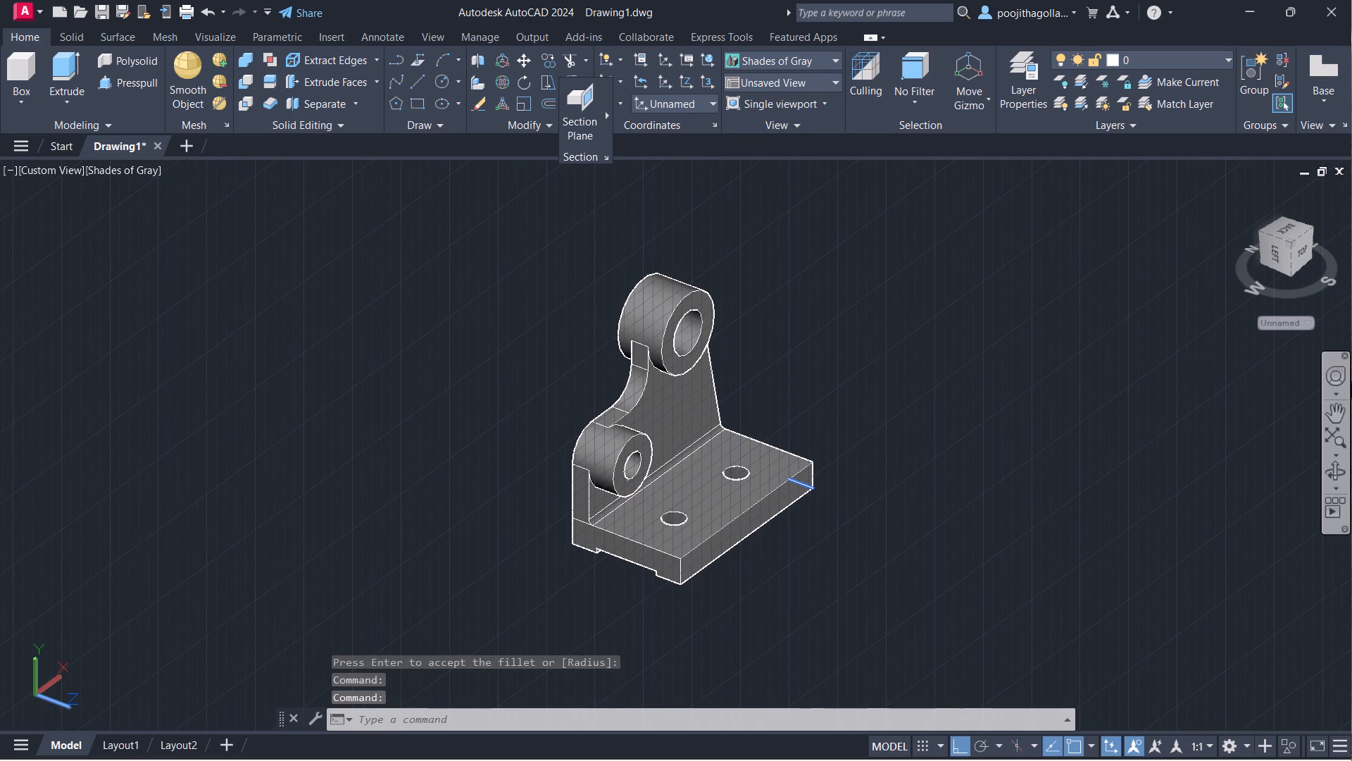
pyautogui.click(1329, 464)
pyautogui.moveTo(954, 464); pyautogui.dragTo(916, 412, button='middle')
pyautogui.scroll(2, 772, 376)
pyautogui.moveTo(783, 376); pyautogui.dragTo(799, 414, button='middle')
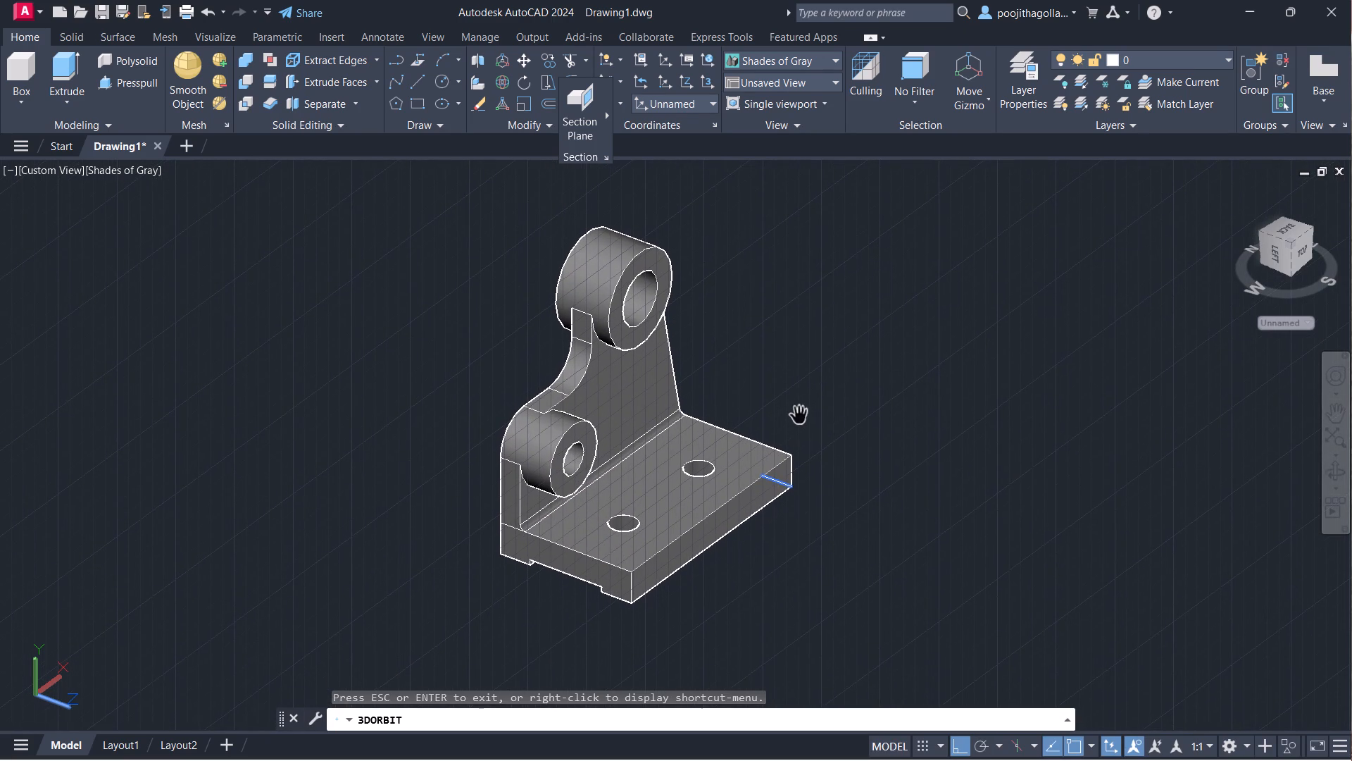
pyautogui.press('Escape')
# Save the drawing as A7 in the CAD folder inside Documents.
pyautogui.hotkey('ctrl', 's')
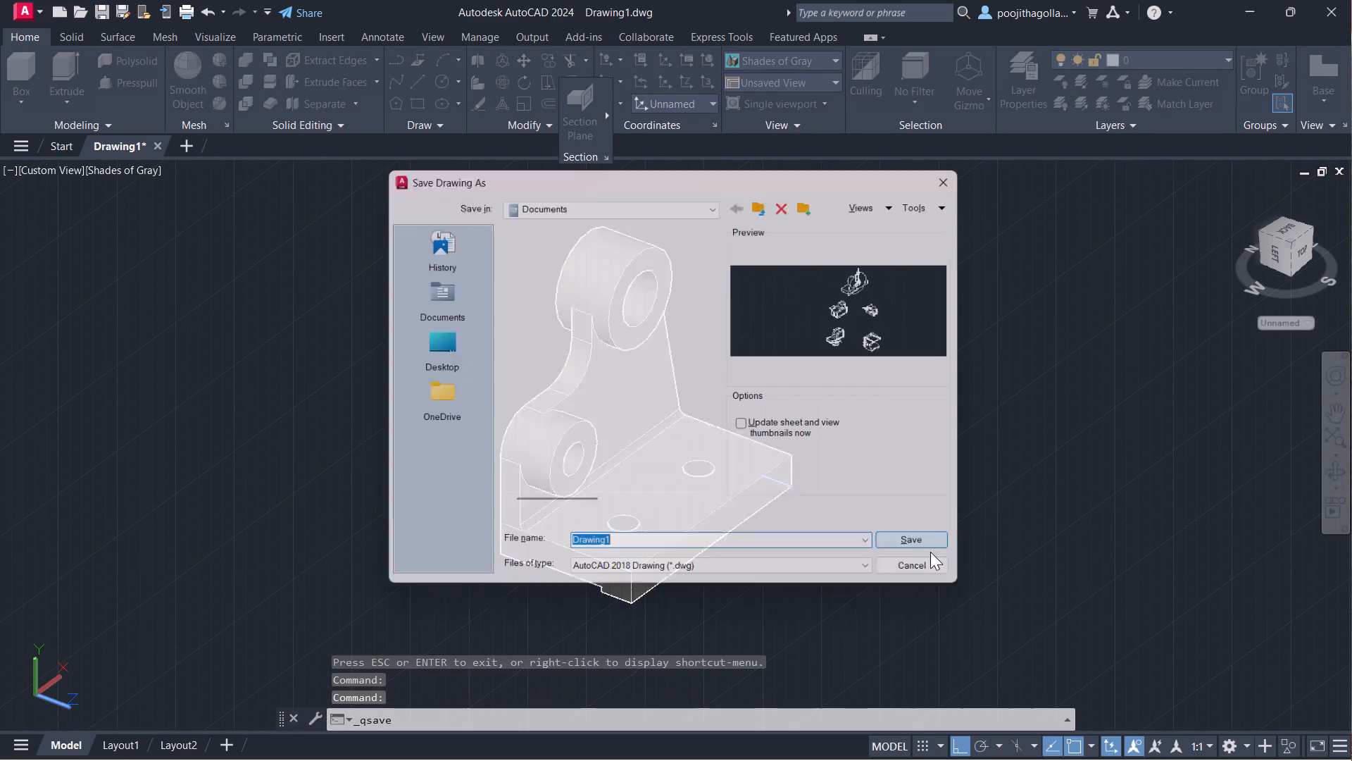
pyautogui.doubleClick(582, 264)
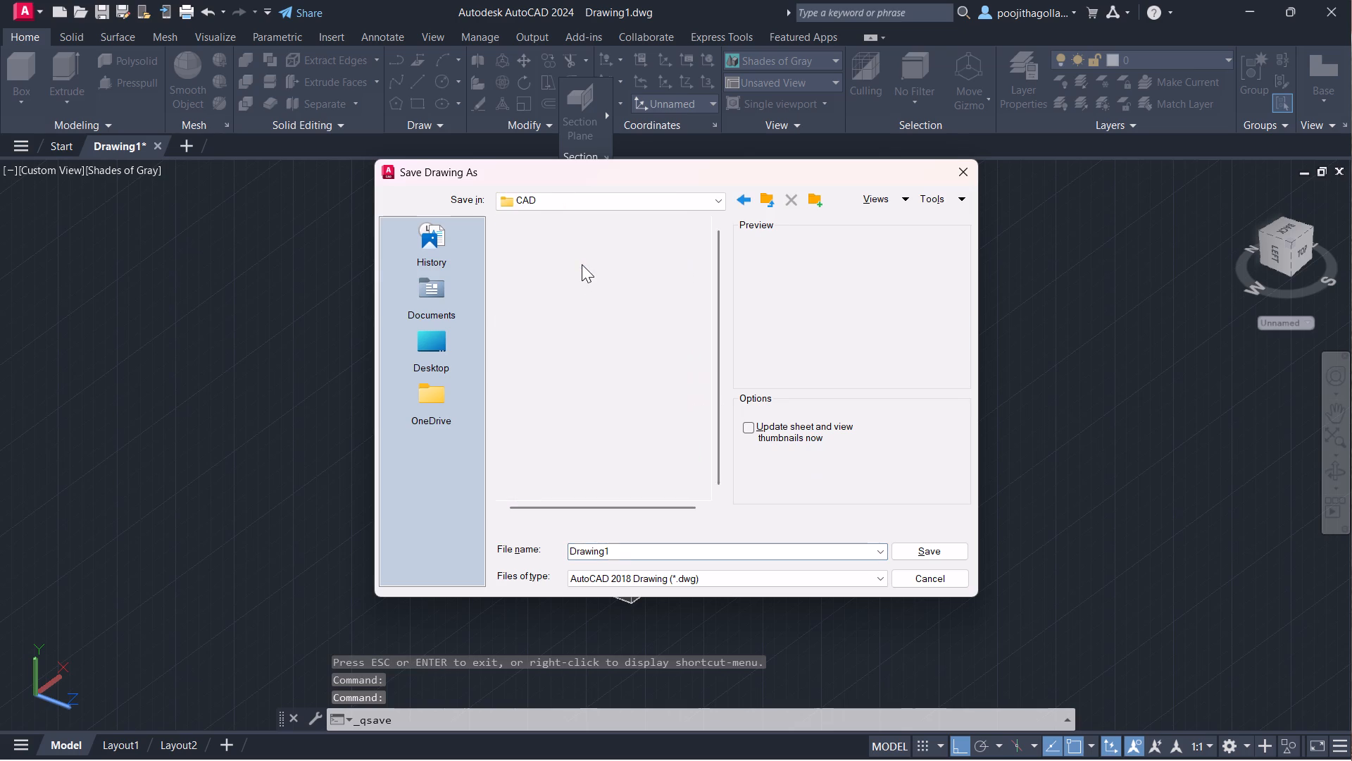
pyautogui.click(637, 549)
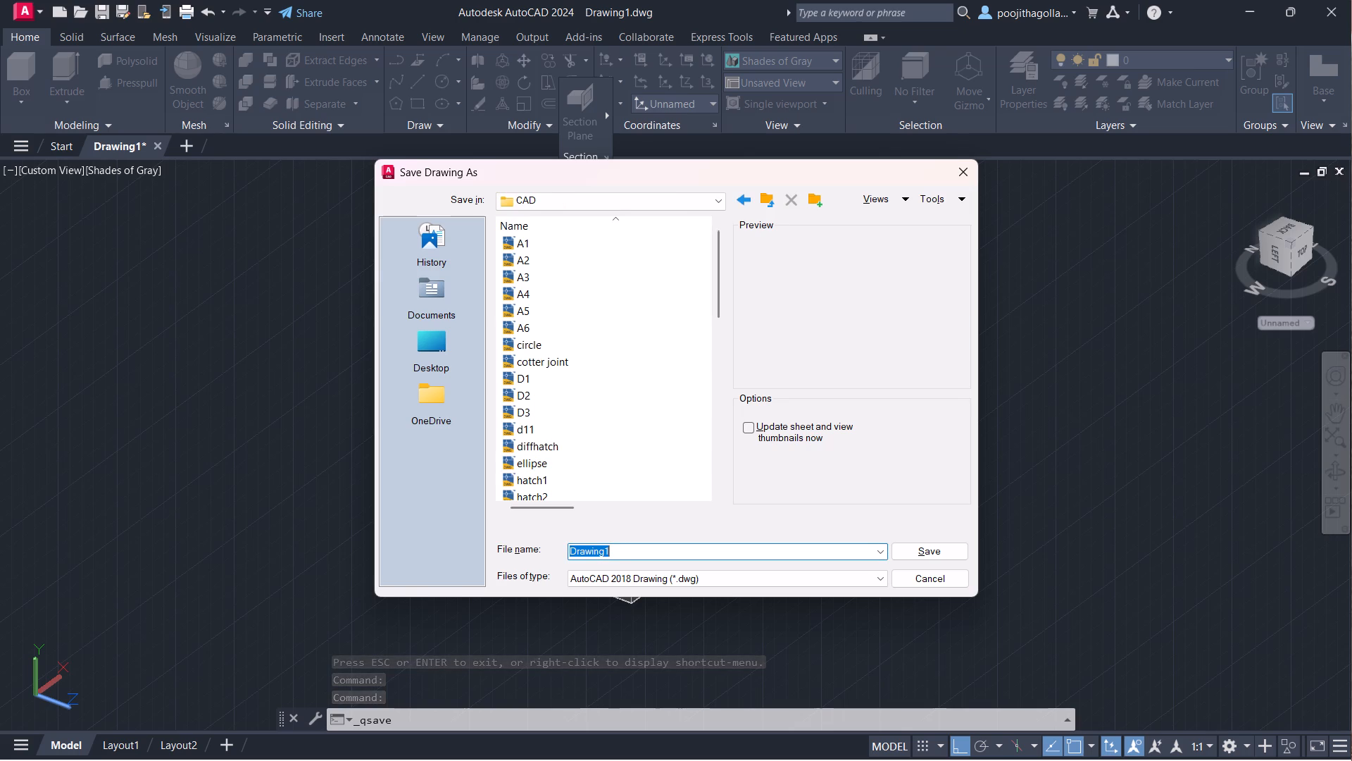
pyautogui.hotkey('shift', 'a')
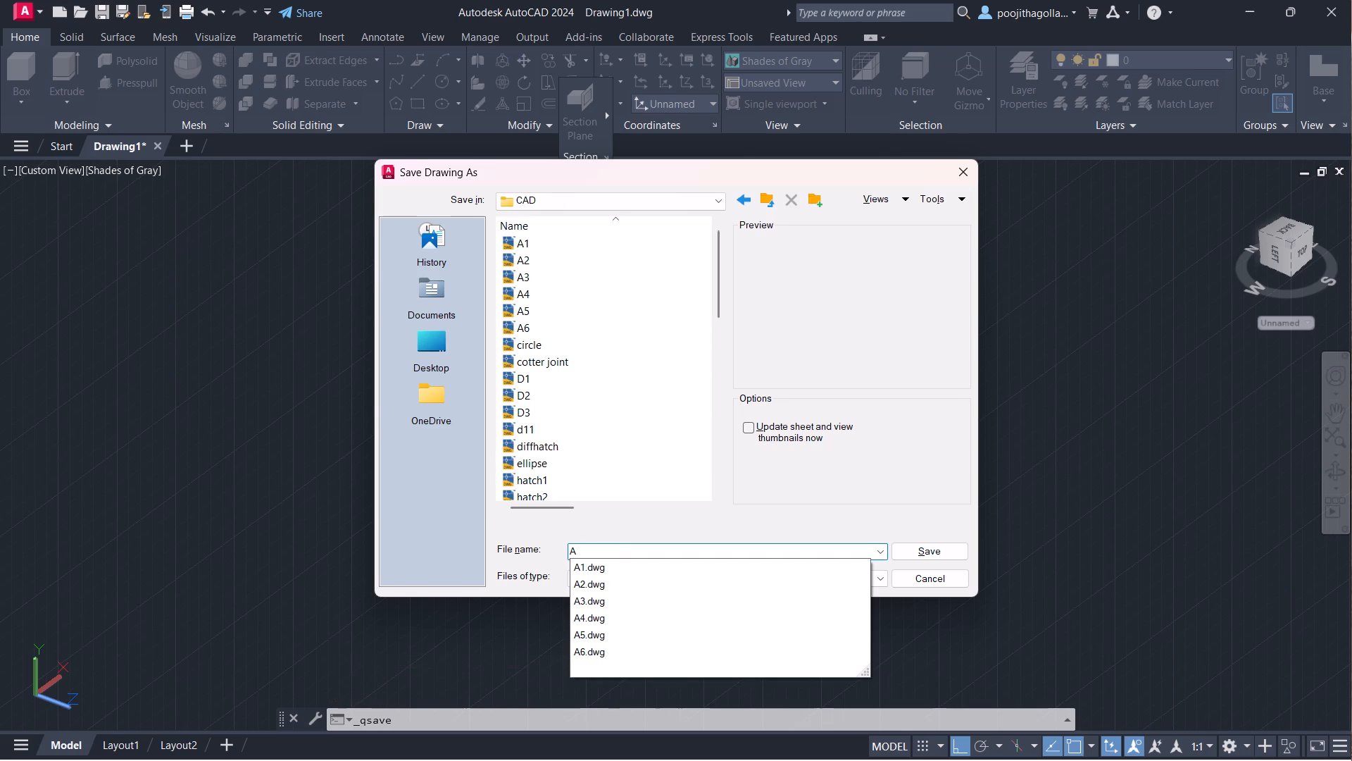
pyautogui.press('7')
pyautogui.press('Return')
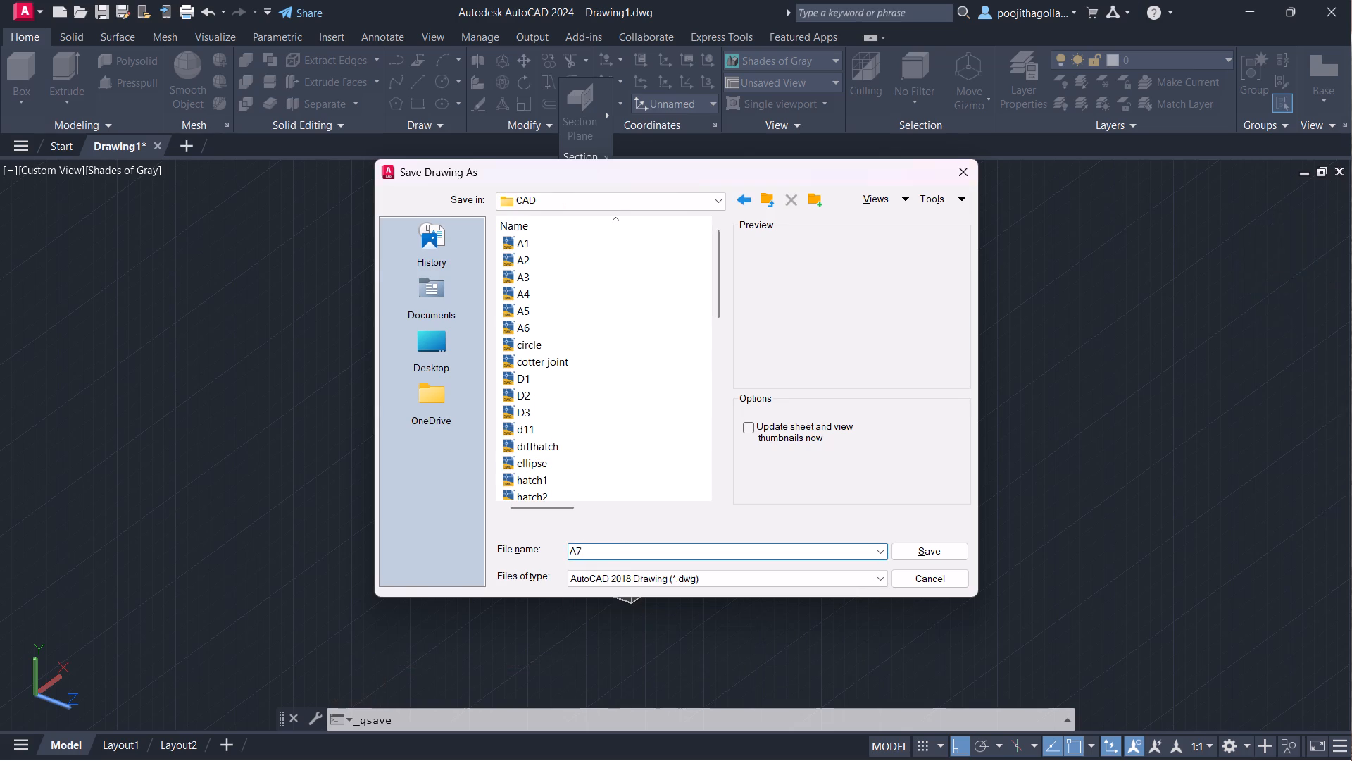
# Query the drawing's log file path with LOGFILENAME.
pyautogui.write('lo')
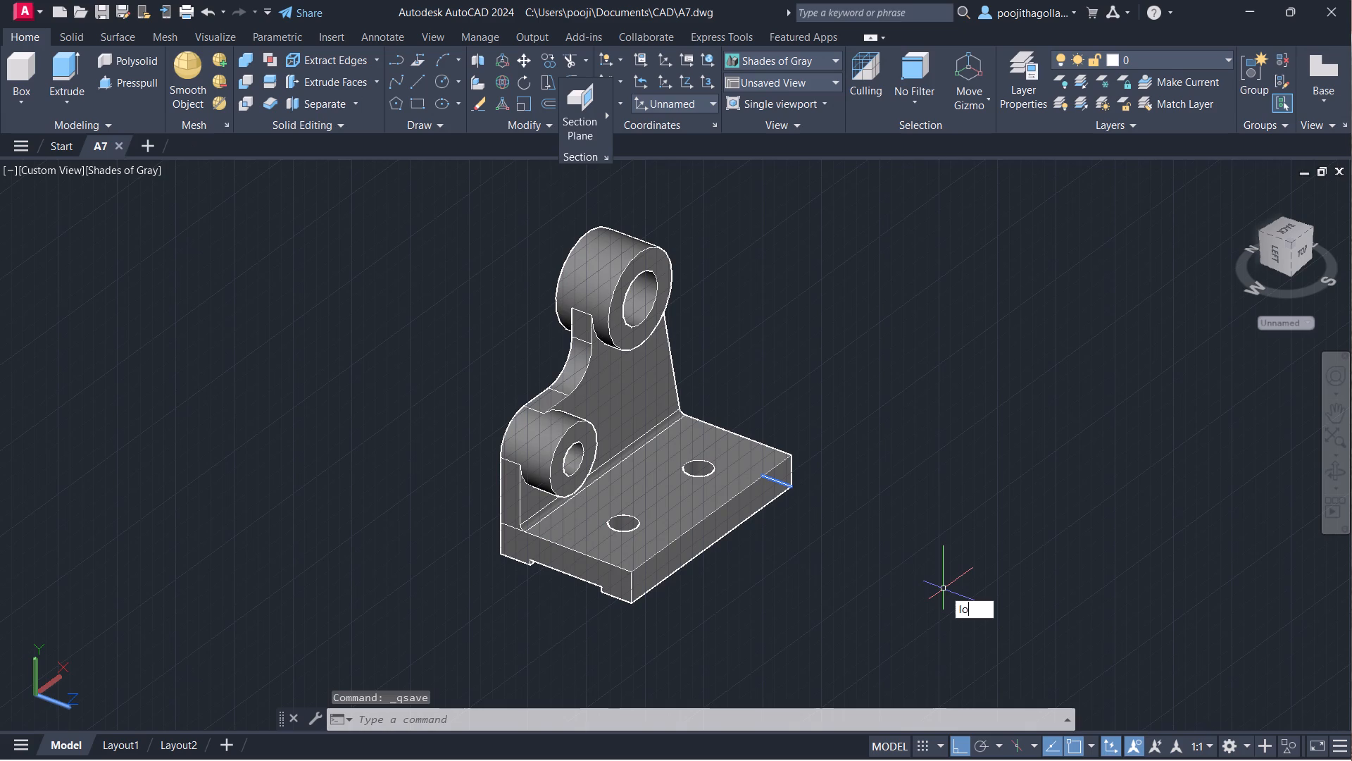
pyautogui.click(1007, 643)
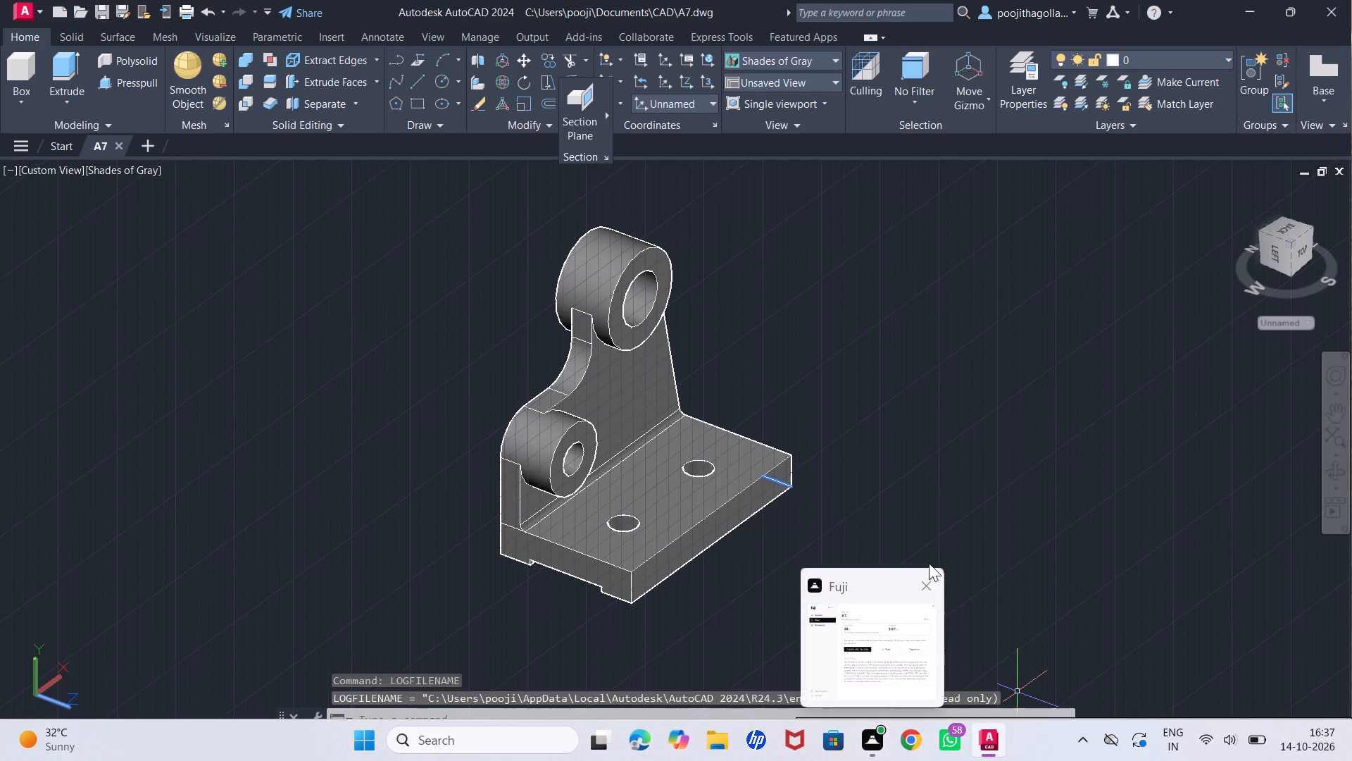
# Set up a centred plot with the AutoCAD PDF (High Quality Print).pc3 plotter and a window area around the whole bracket.
pyautogui.hotkey('ctrl', 'p')
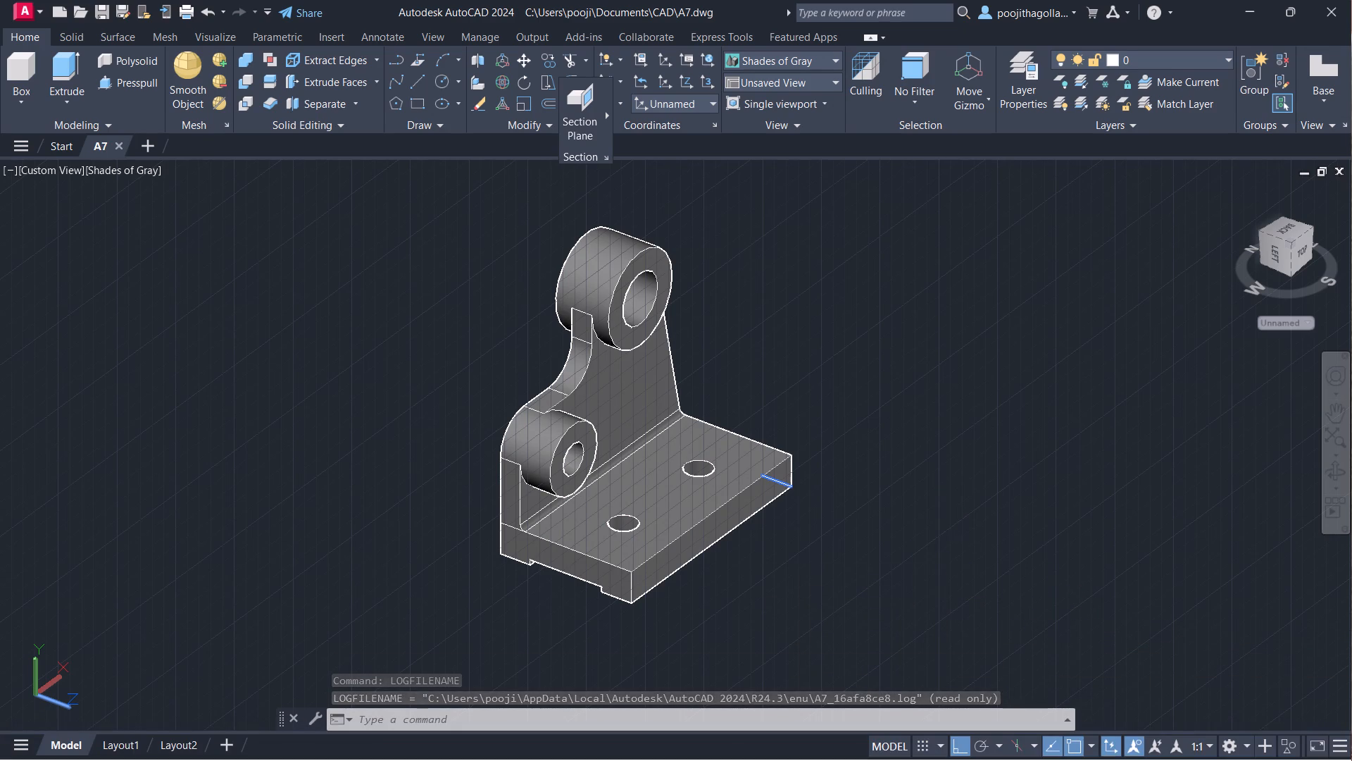
pyautogui.click(675, 263)
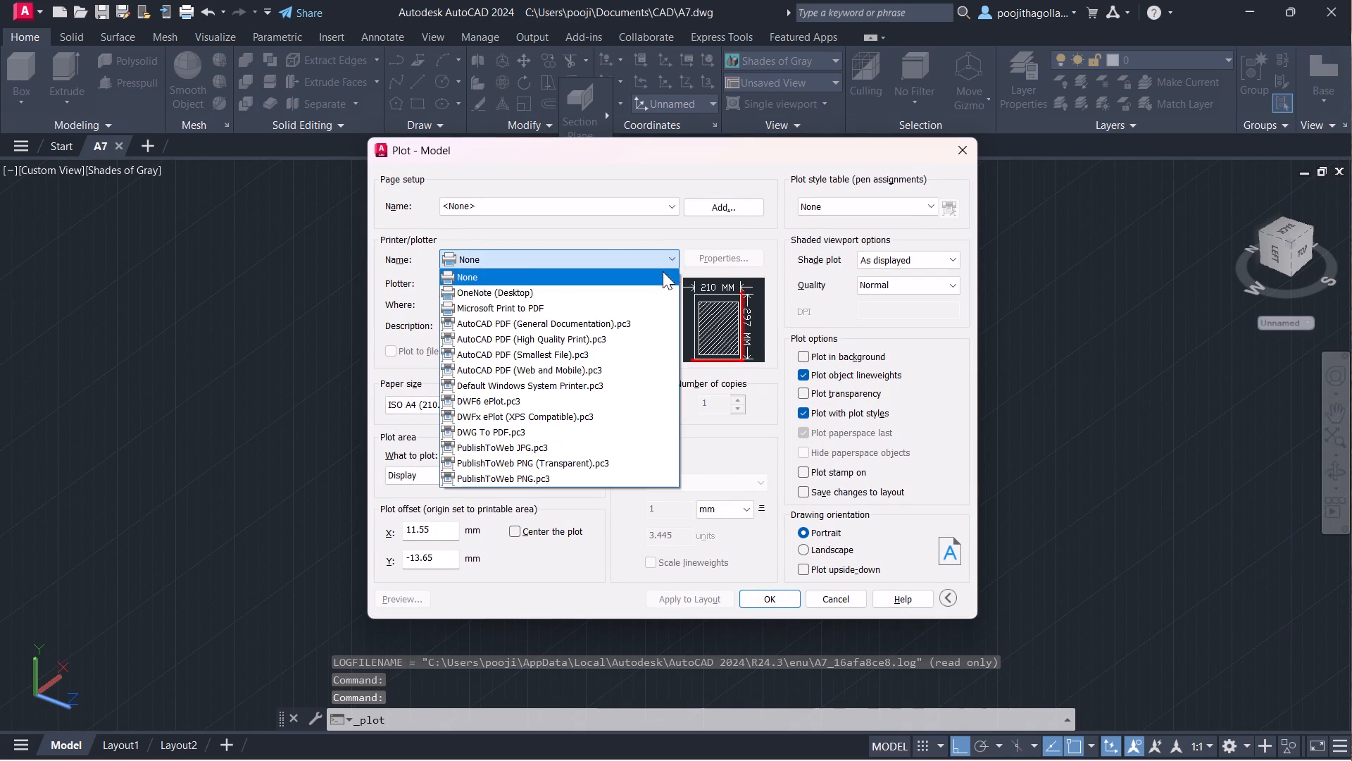
pyautogui.click(585, 341)
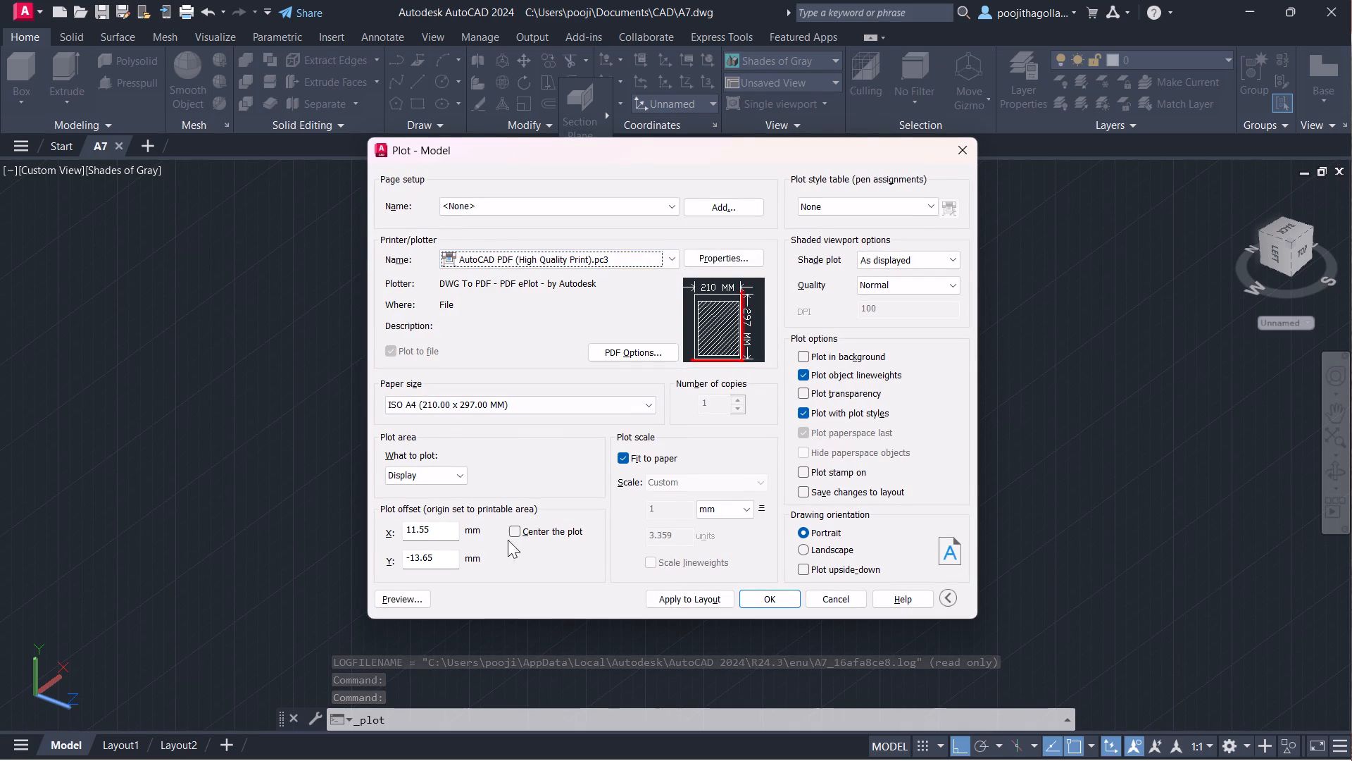
pyautogui.click(520, 528)
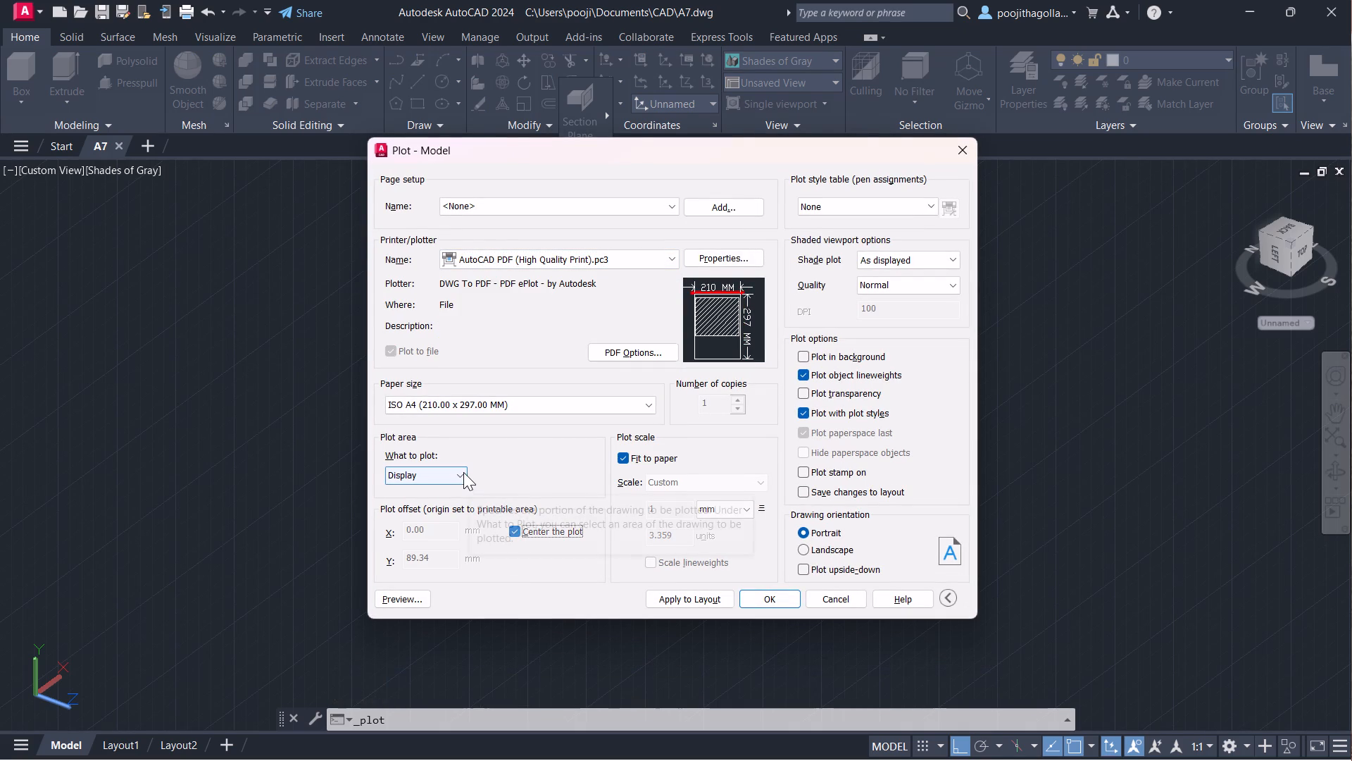
pyautogui.click(463, 473)
pyautogui.click(435, 521)
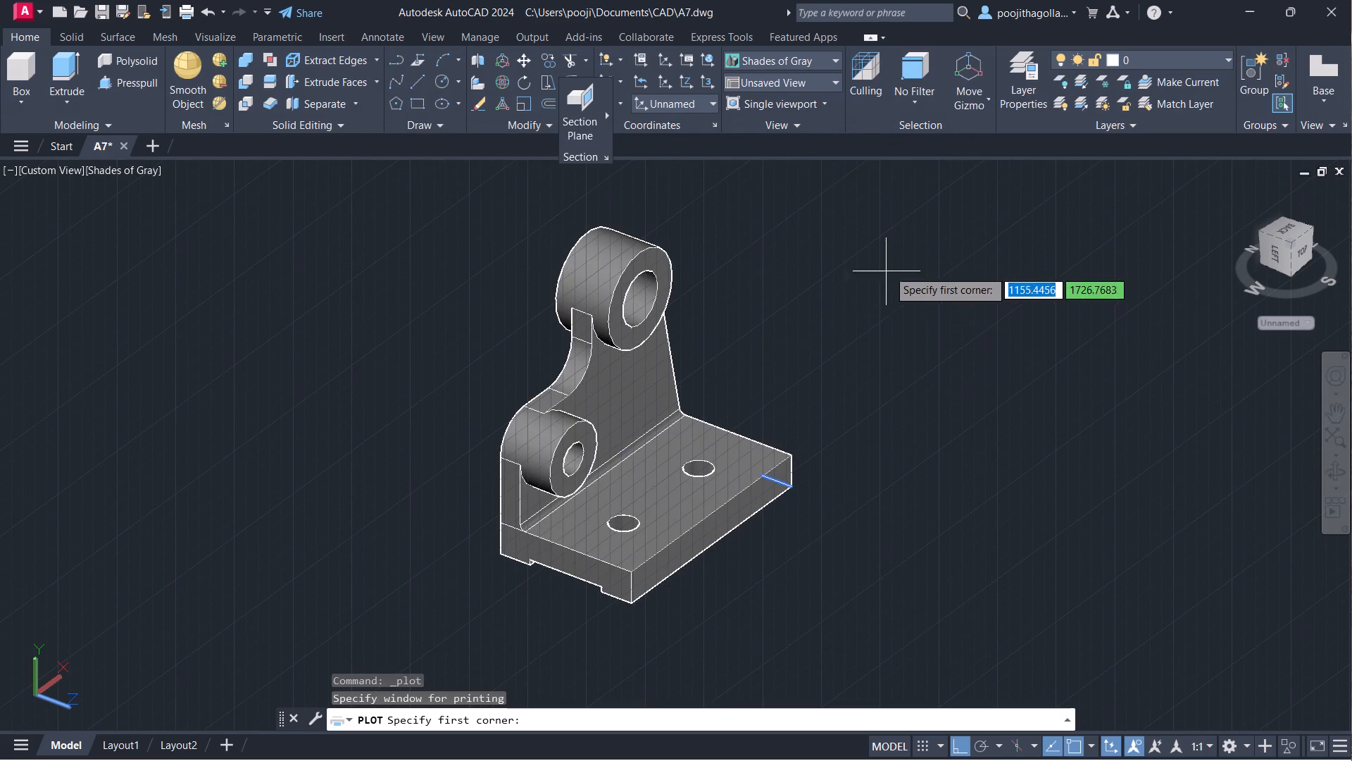
pyautogui.click(889, 205)
pyautogui.moveTo(415, 631); pyautogui.dragTo(770, 599)
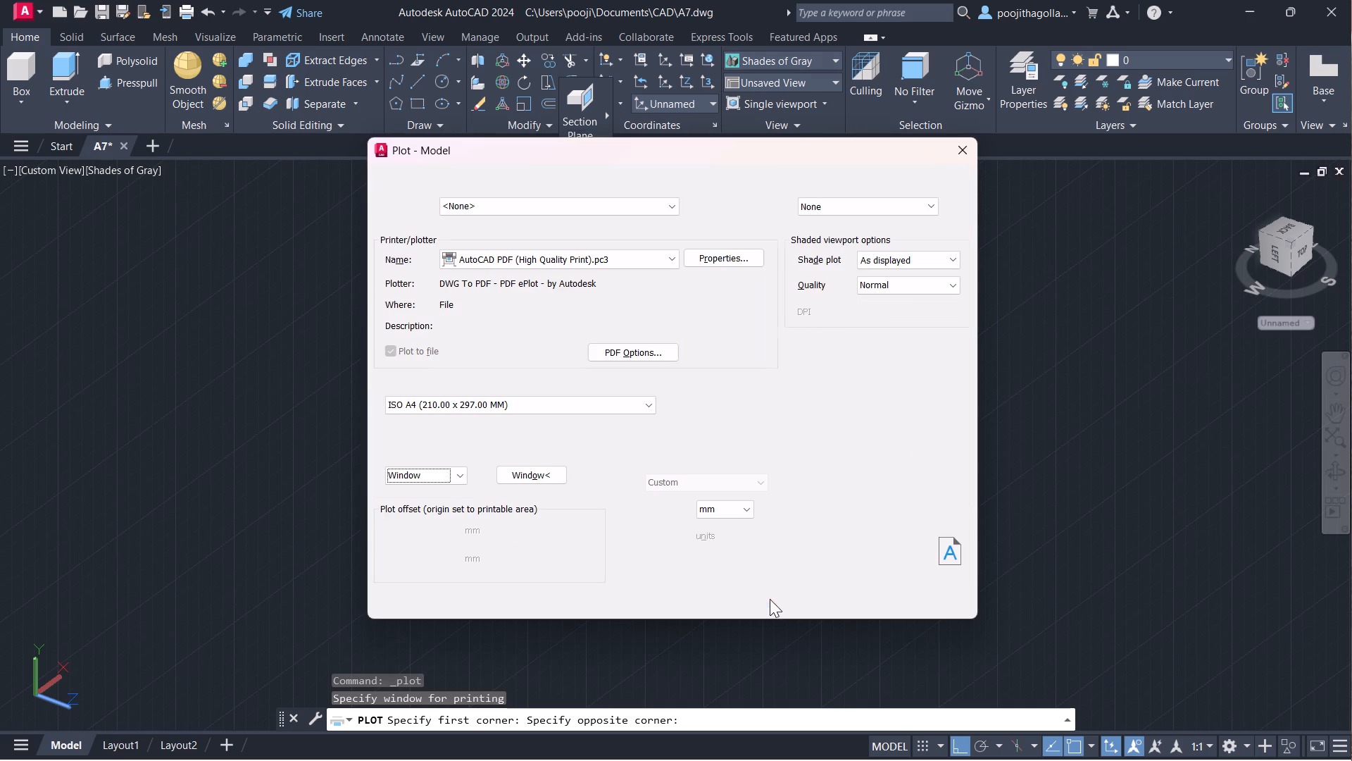
# Preview the plot, output it as A7-Model.pdf in the CAD folder, and close the opened PDF.
pyautogui.click(415, 595)
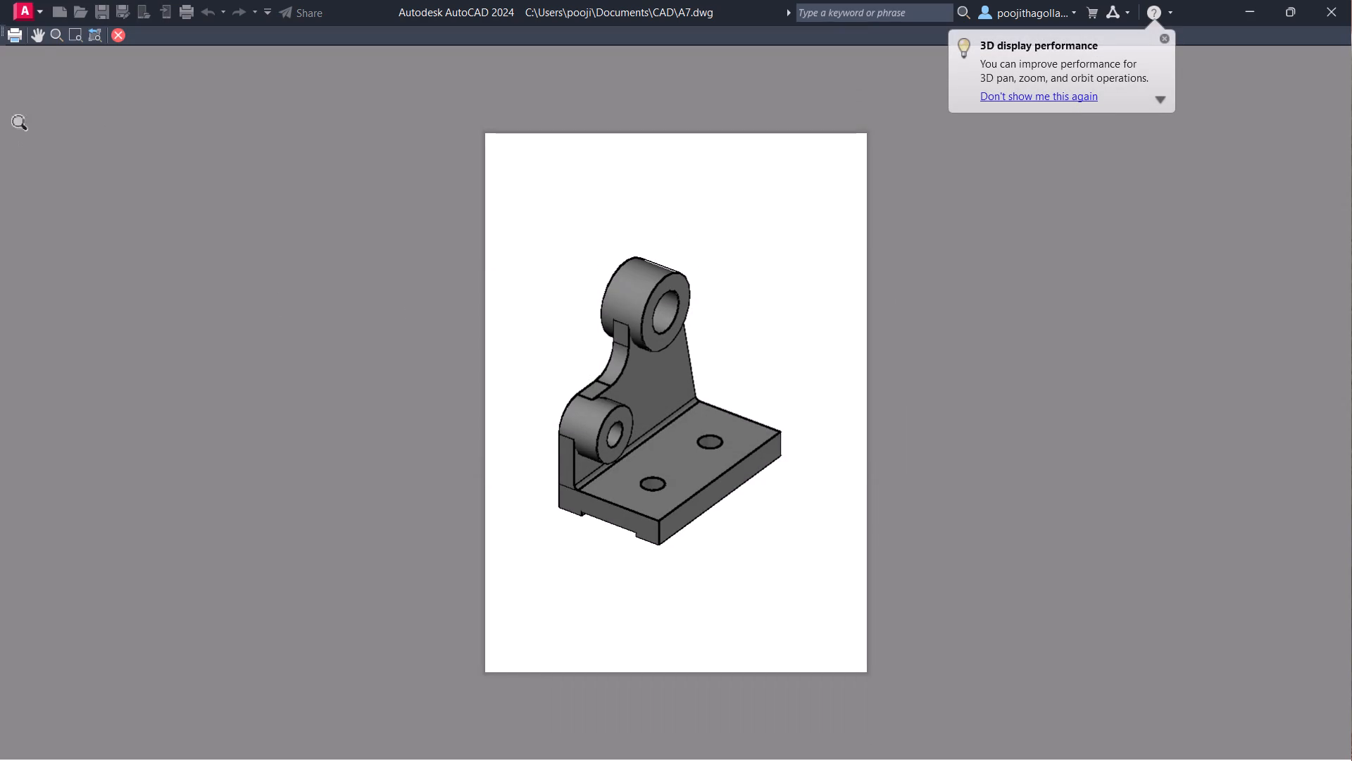
pyautogui.click(9, 33)
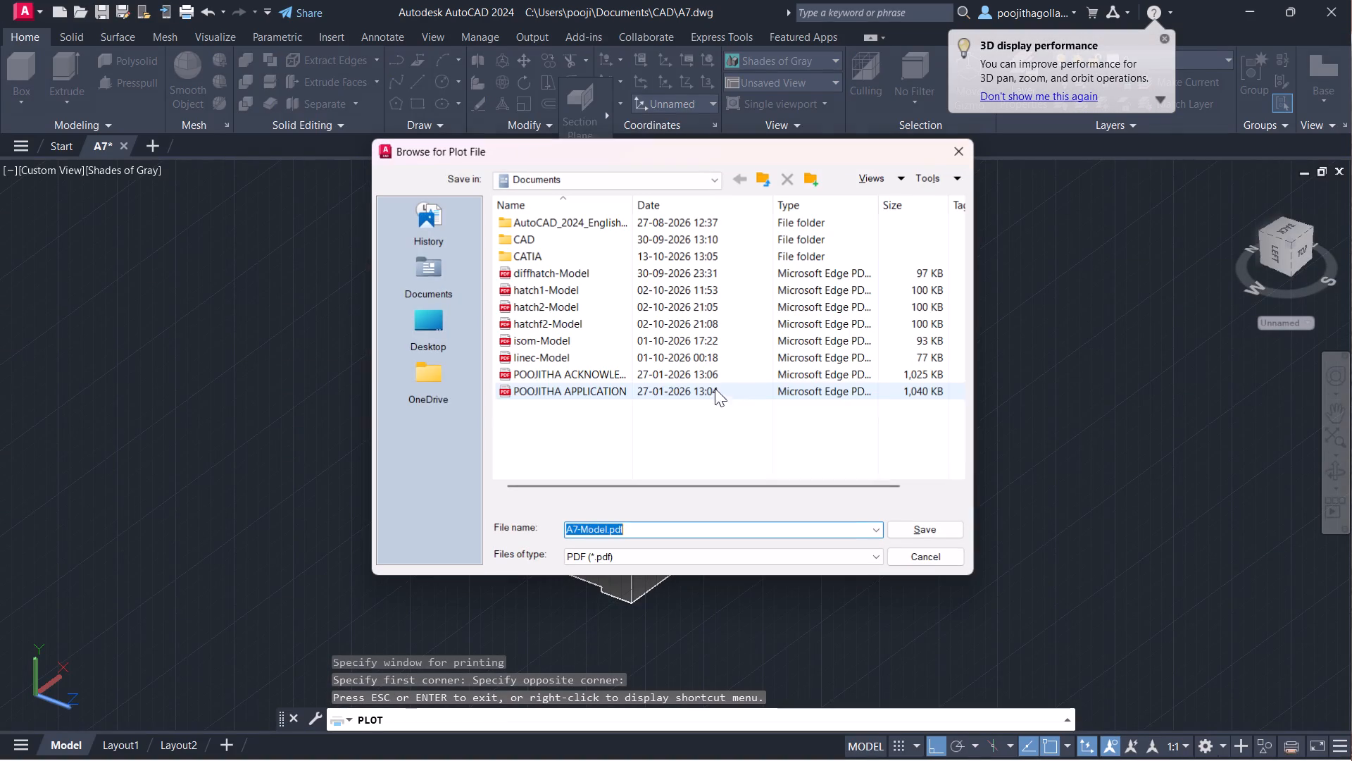
pyautogui.doubleClick(576, 235)
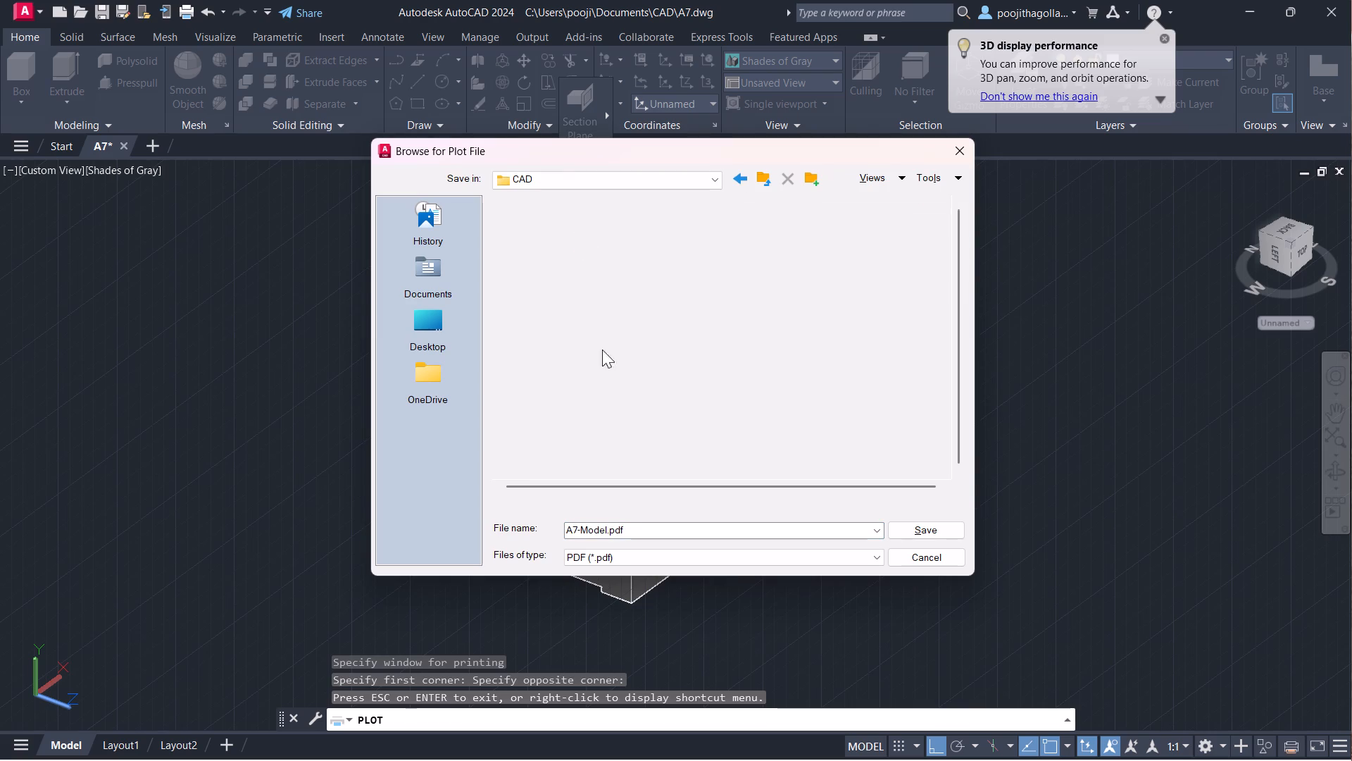
pyautogui.click(926, 528)
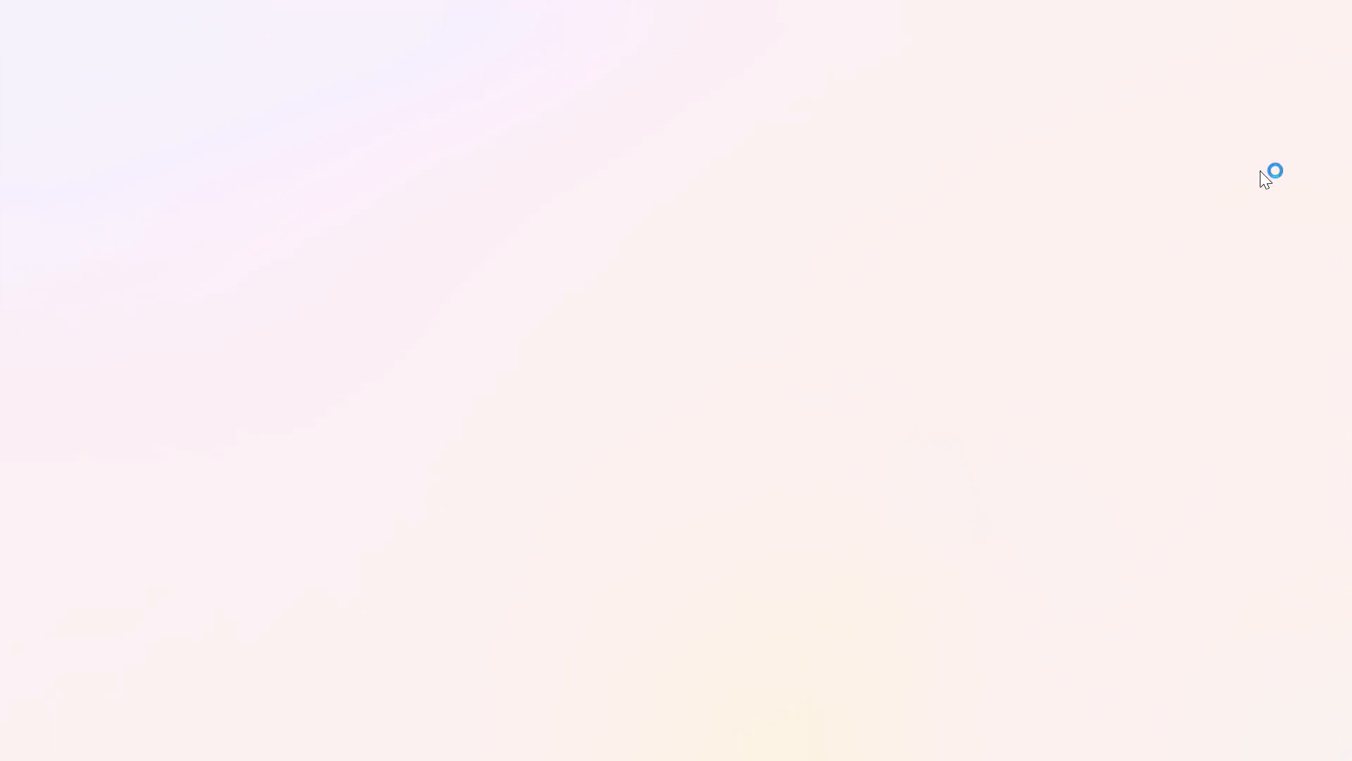
pyautogui.click(1331, 24)
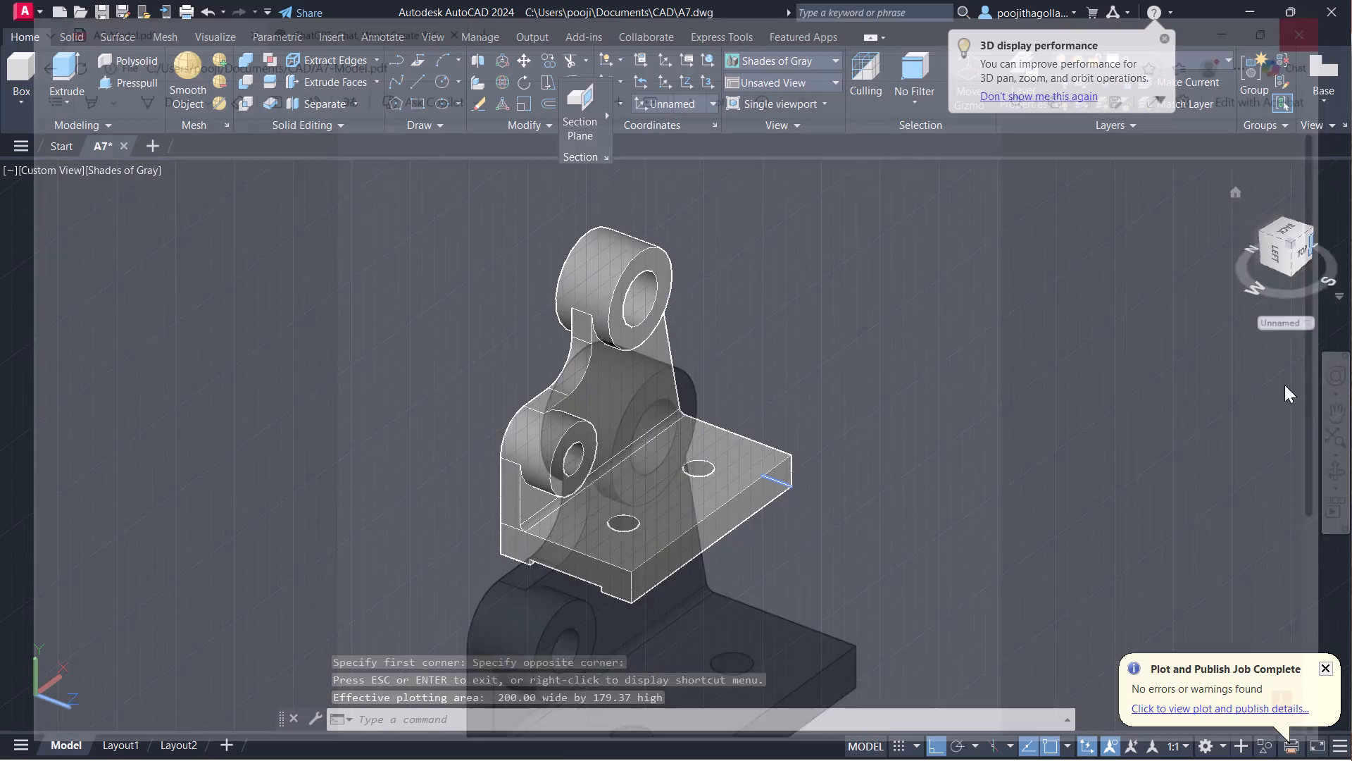
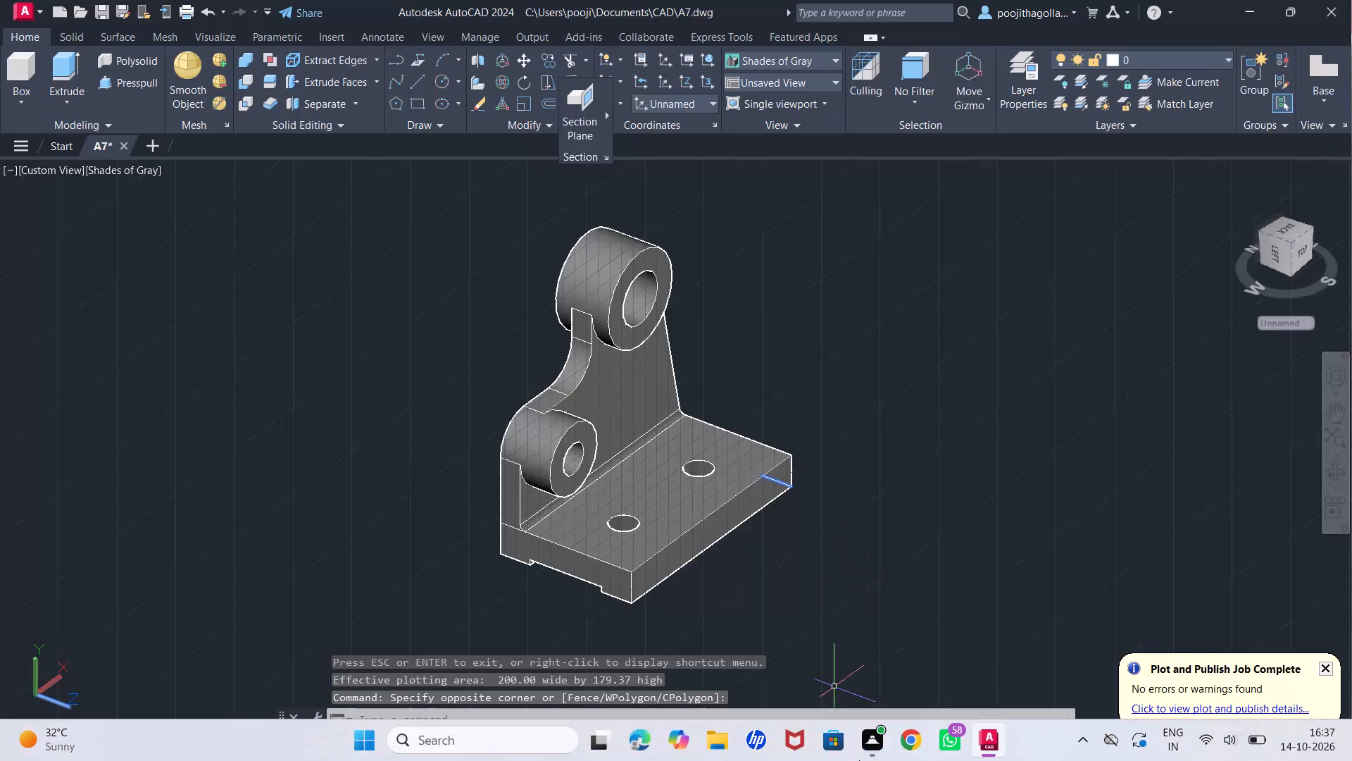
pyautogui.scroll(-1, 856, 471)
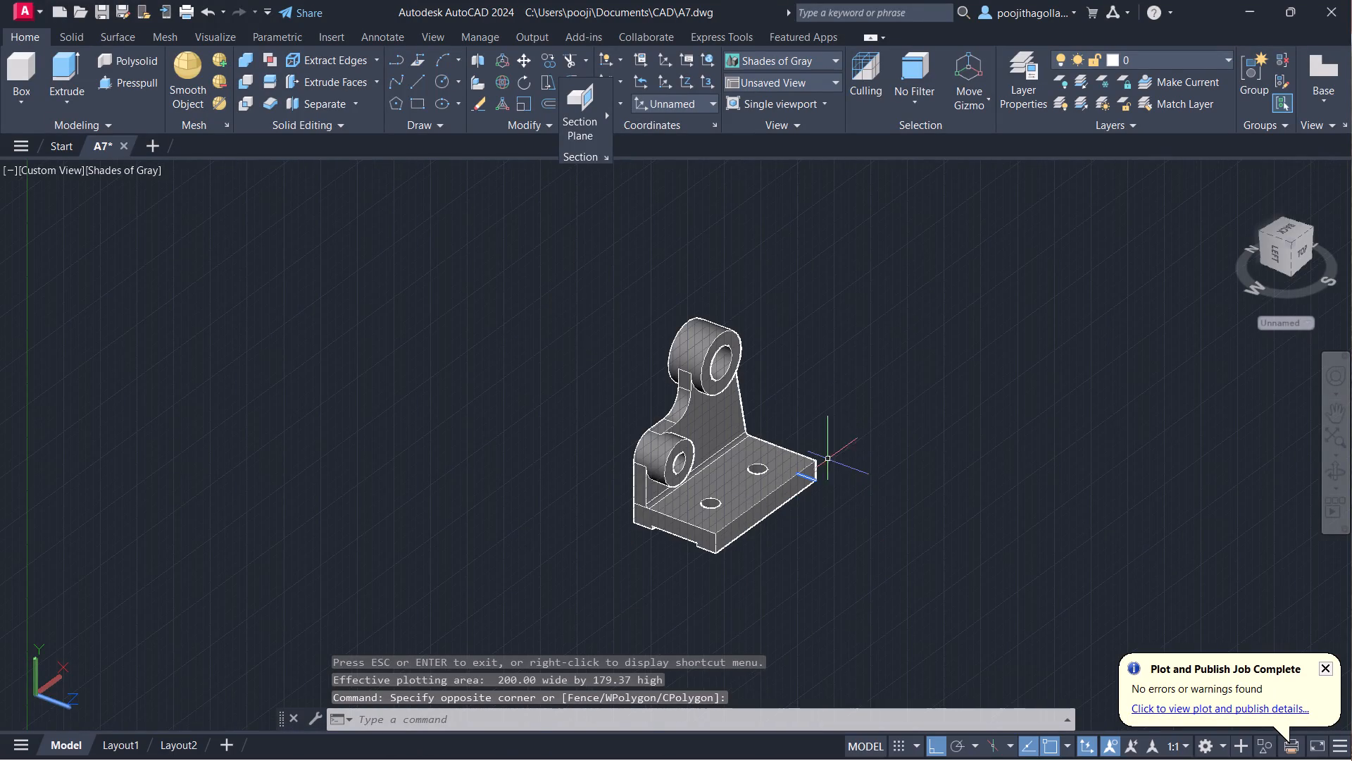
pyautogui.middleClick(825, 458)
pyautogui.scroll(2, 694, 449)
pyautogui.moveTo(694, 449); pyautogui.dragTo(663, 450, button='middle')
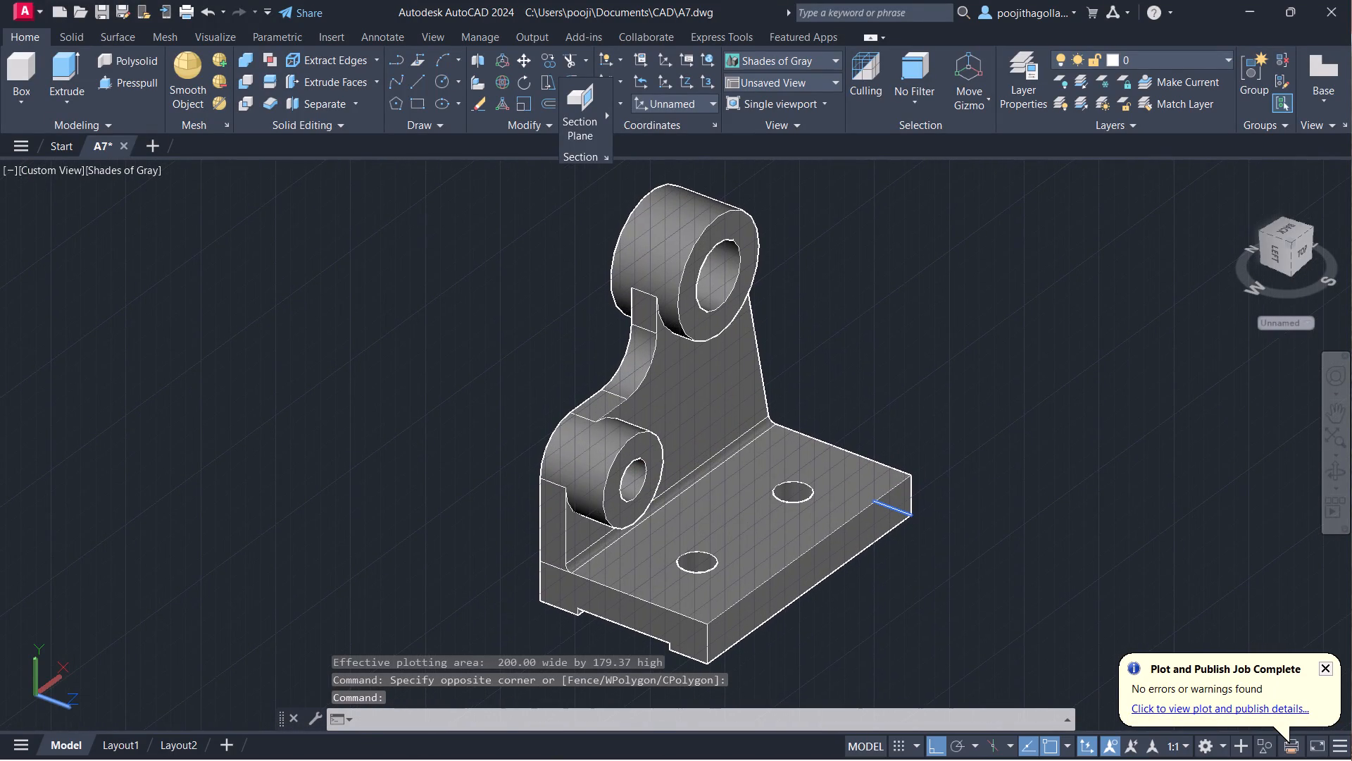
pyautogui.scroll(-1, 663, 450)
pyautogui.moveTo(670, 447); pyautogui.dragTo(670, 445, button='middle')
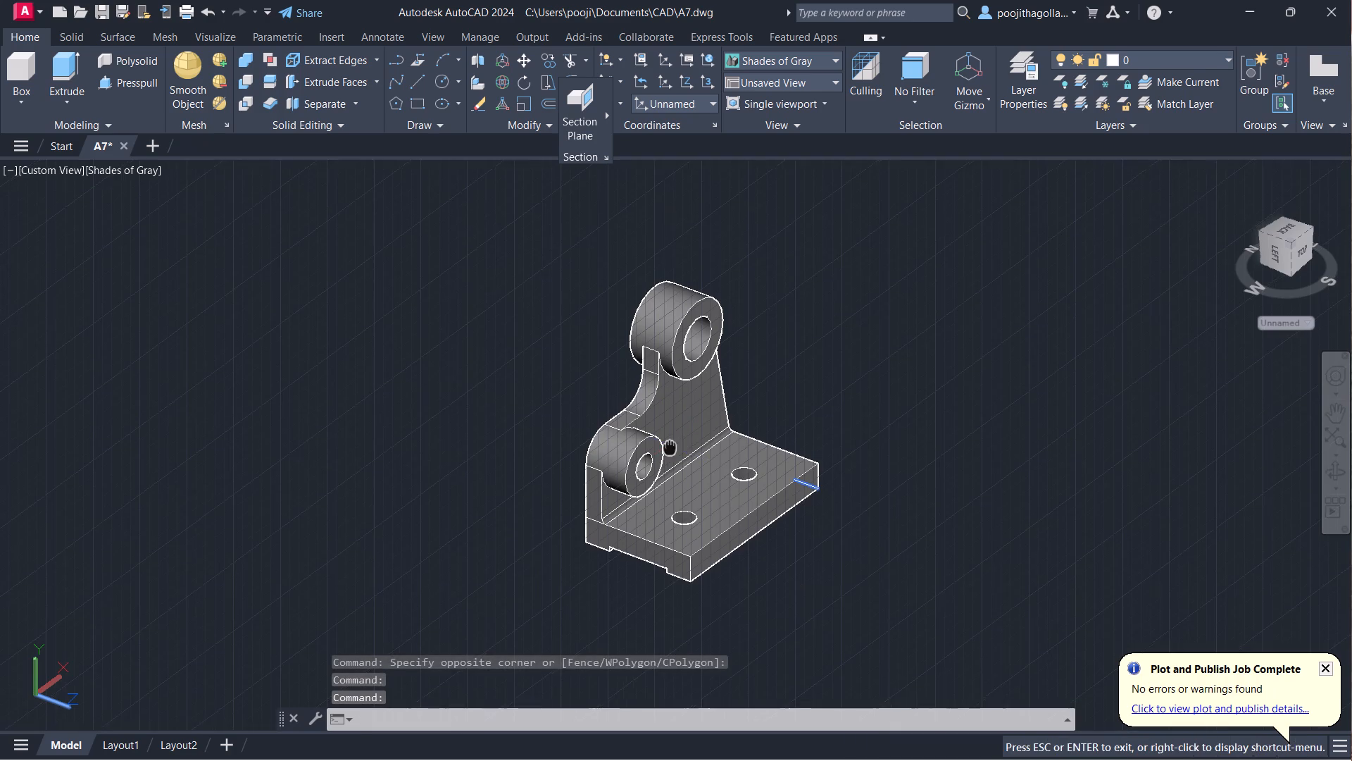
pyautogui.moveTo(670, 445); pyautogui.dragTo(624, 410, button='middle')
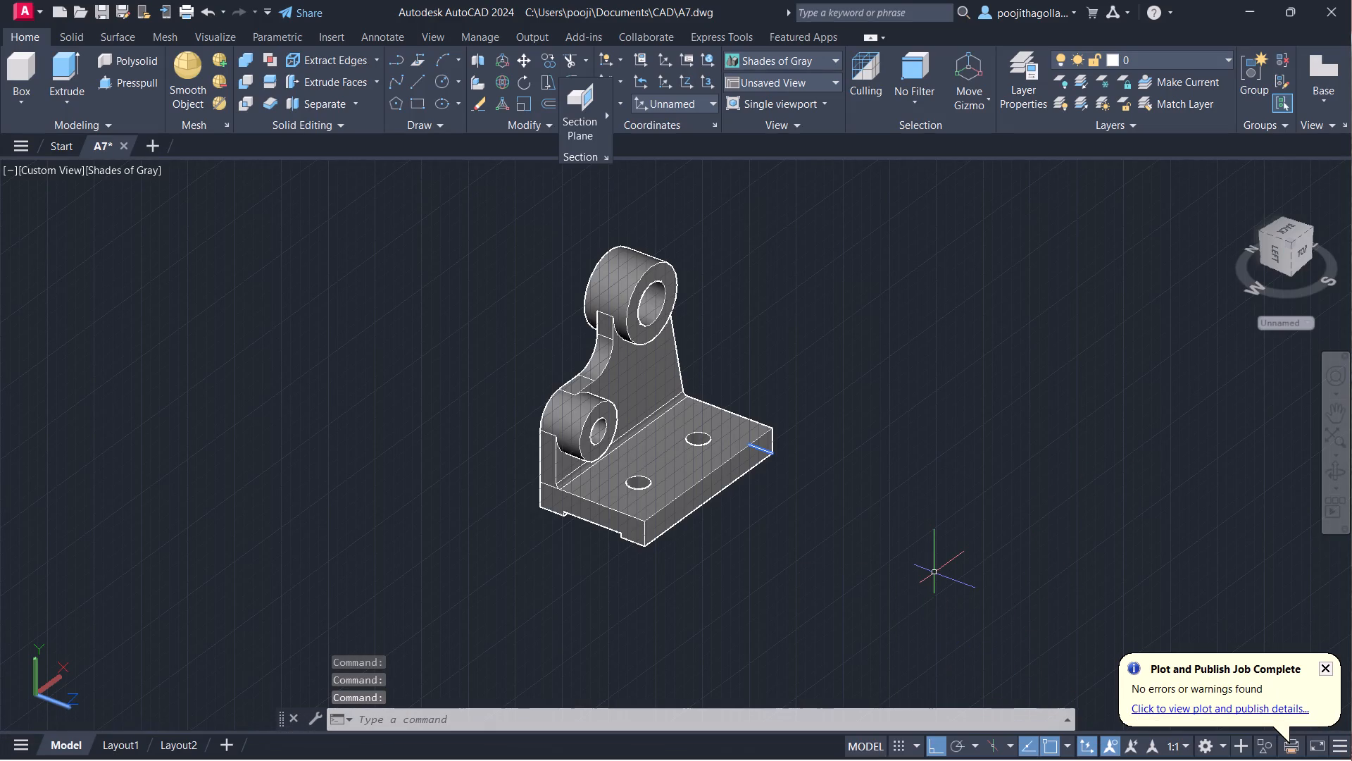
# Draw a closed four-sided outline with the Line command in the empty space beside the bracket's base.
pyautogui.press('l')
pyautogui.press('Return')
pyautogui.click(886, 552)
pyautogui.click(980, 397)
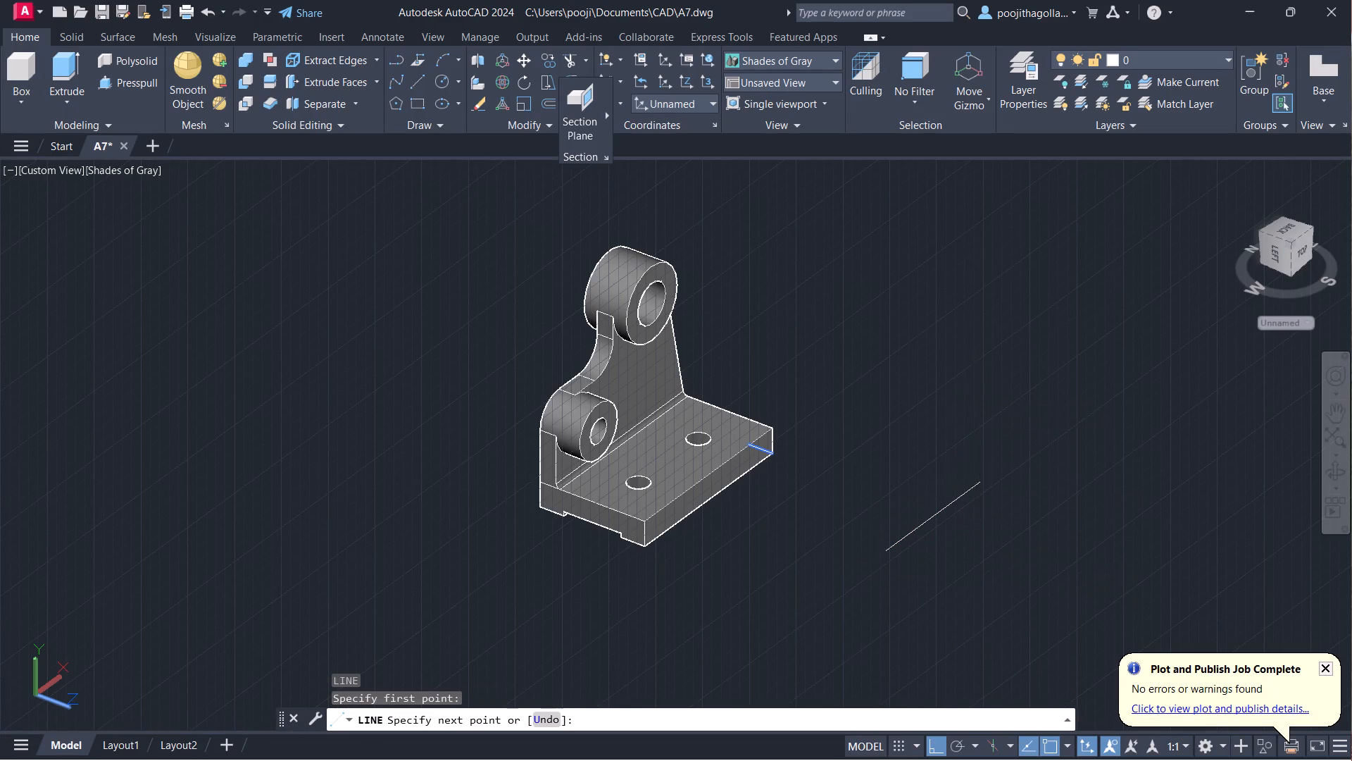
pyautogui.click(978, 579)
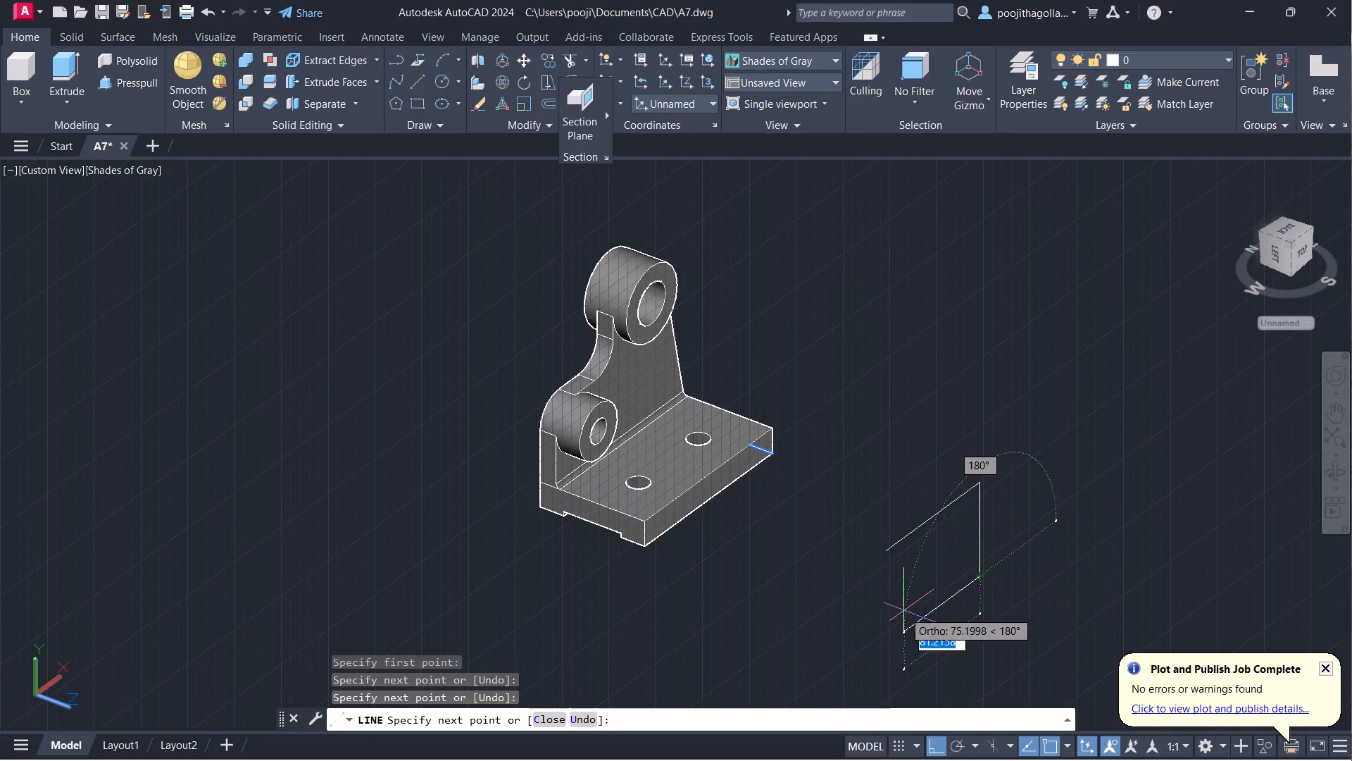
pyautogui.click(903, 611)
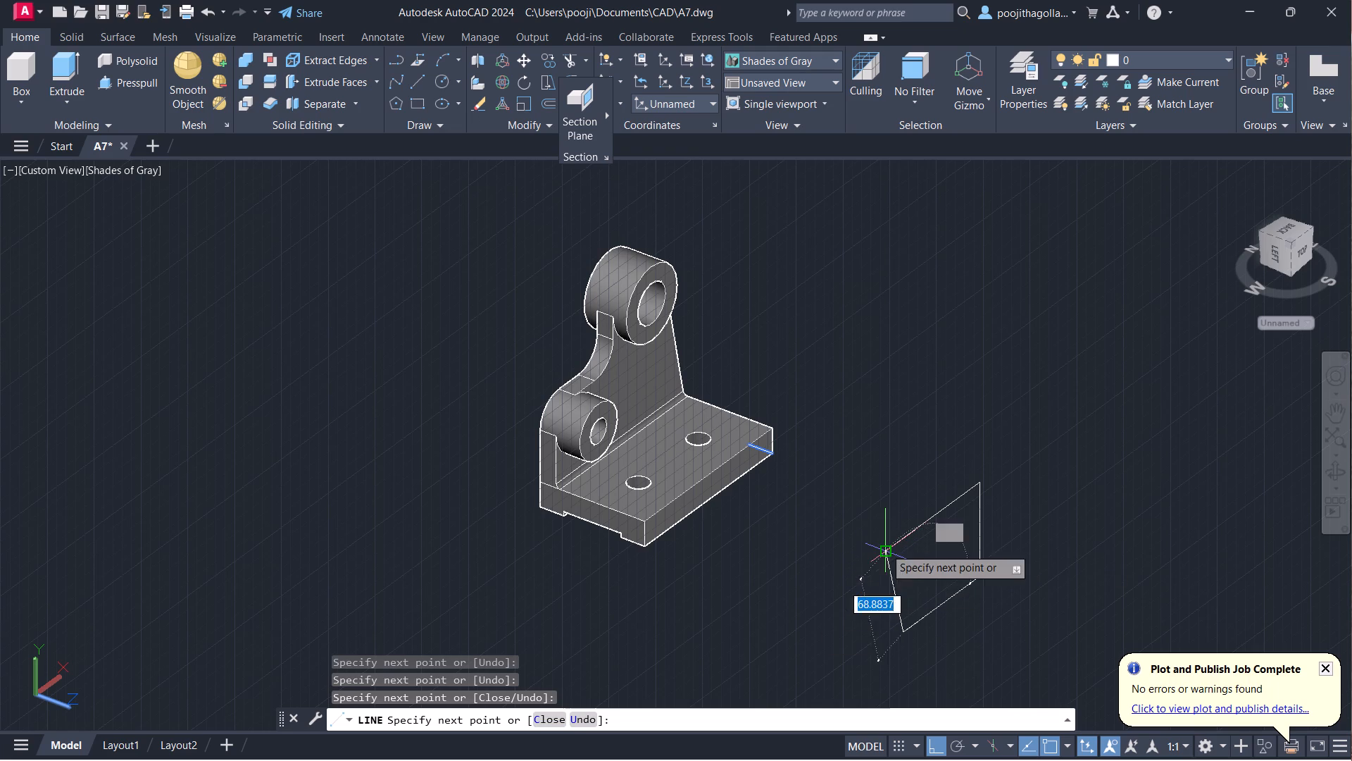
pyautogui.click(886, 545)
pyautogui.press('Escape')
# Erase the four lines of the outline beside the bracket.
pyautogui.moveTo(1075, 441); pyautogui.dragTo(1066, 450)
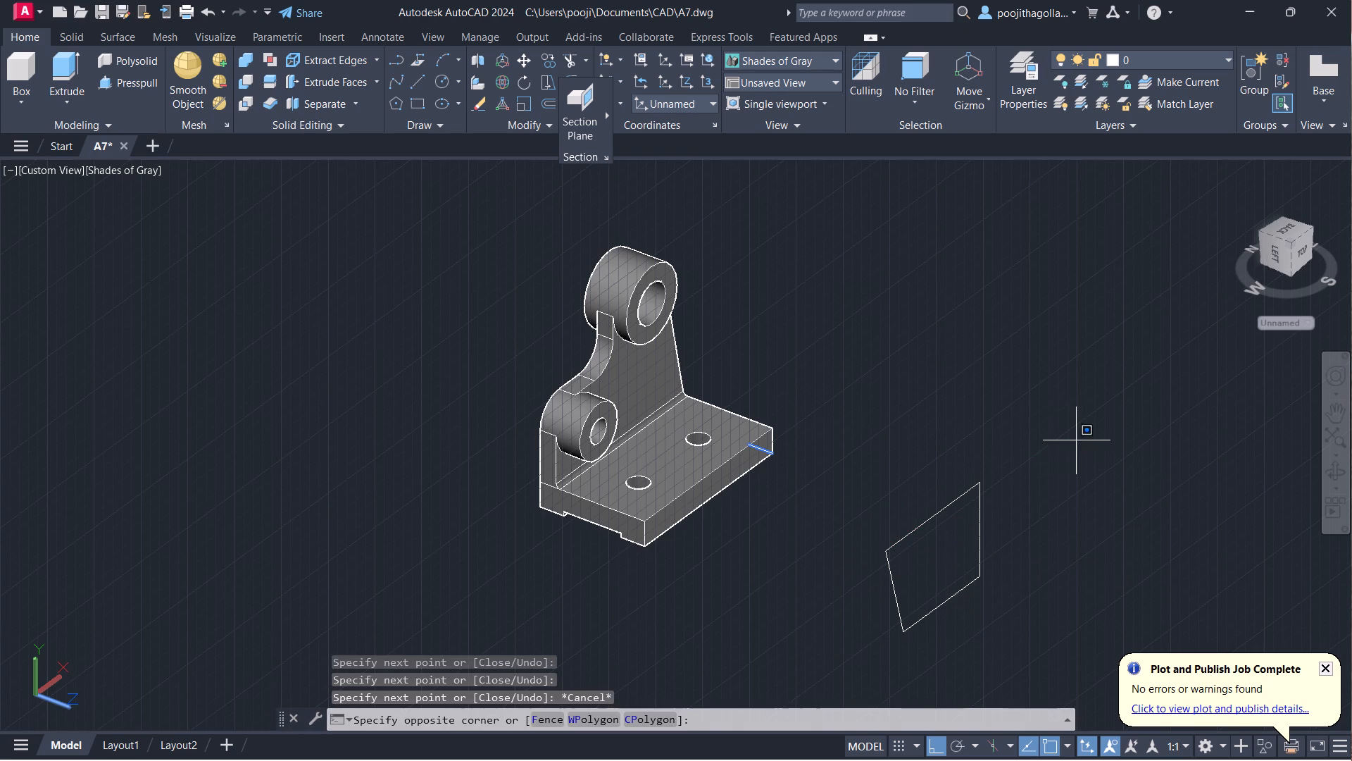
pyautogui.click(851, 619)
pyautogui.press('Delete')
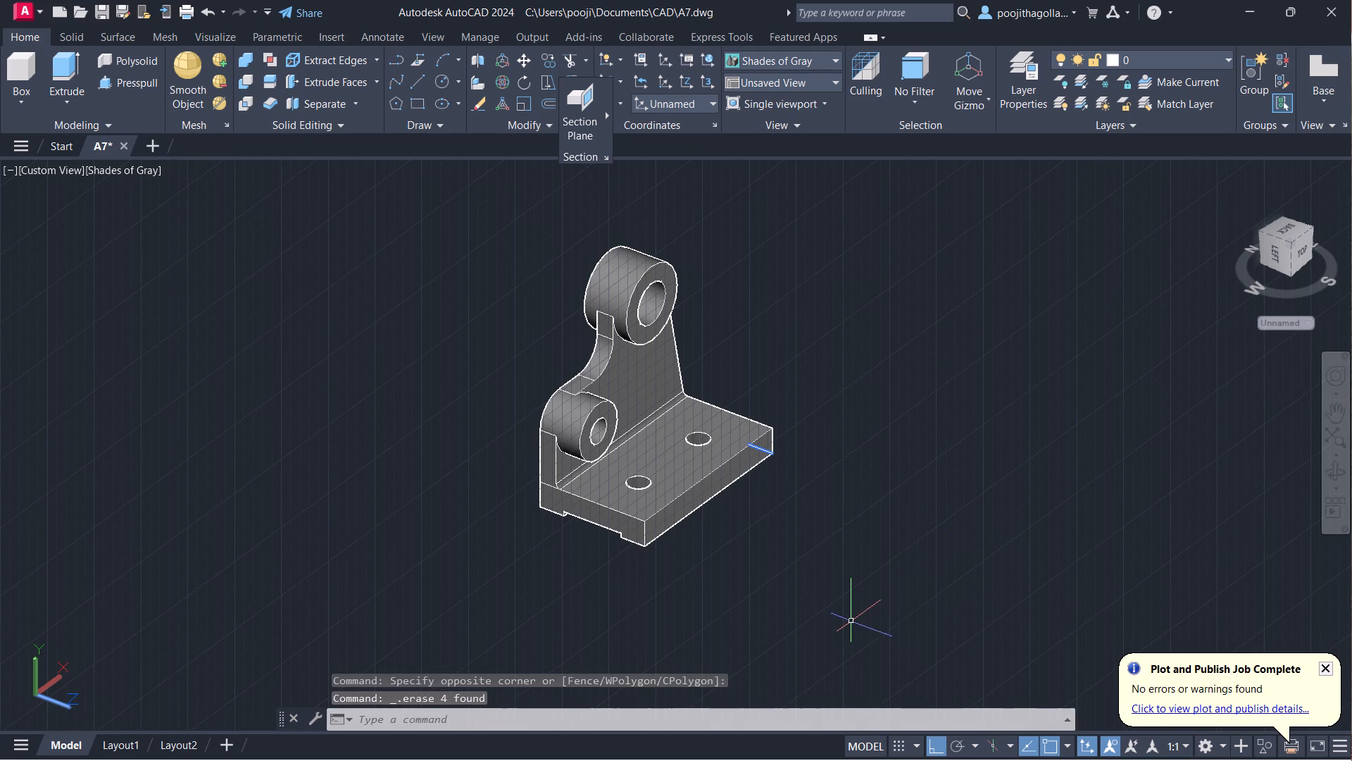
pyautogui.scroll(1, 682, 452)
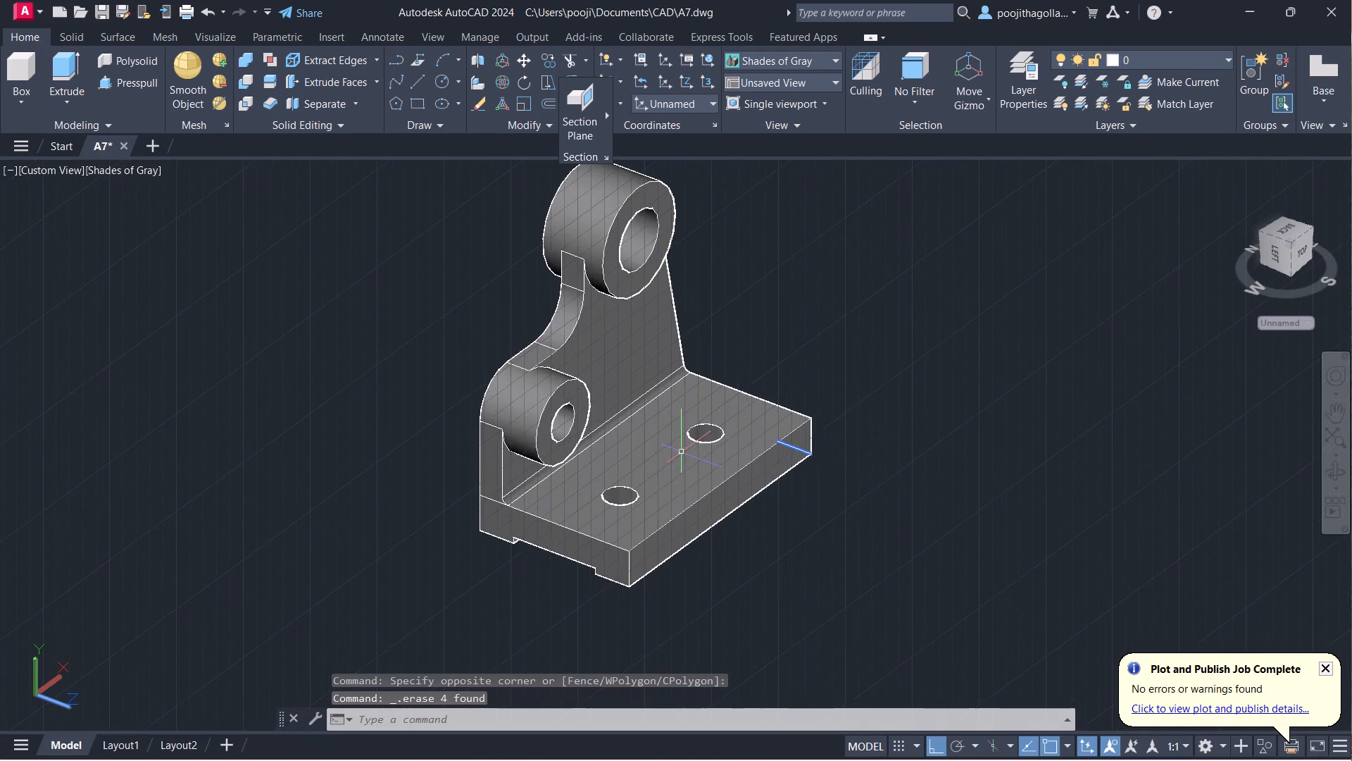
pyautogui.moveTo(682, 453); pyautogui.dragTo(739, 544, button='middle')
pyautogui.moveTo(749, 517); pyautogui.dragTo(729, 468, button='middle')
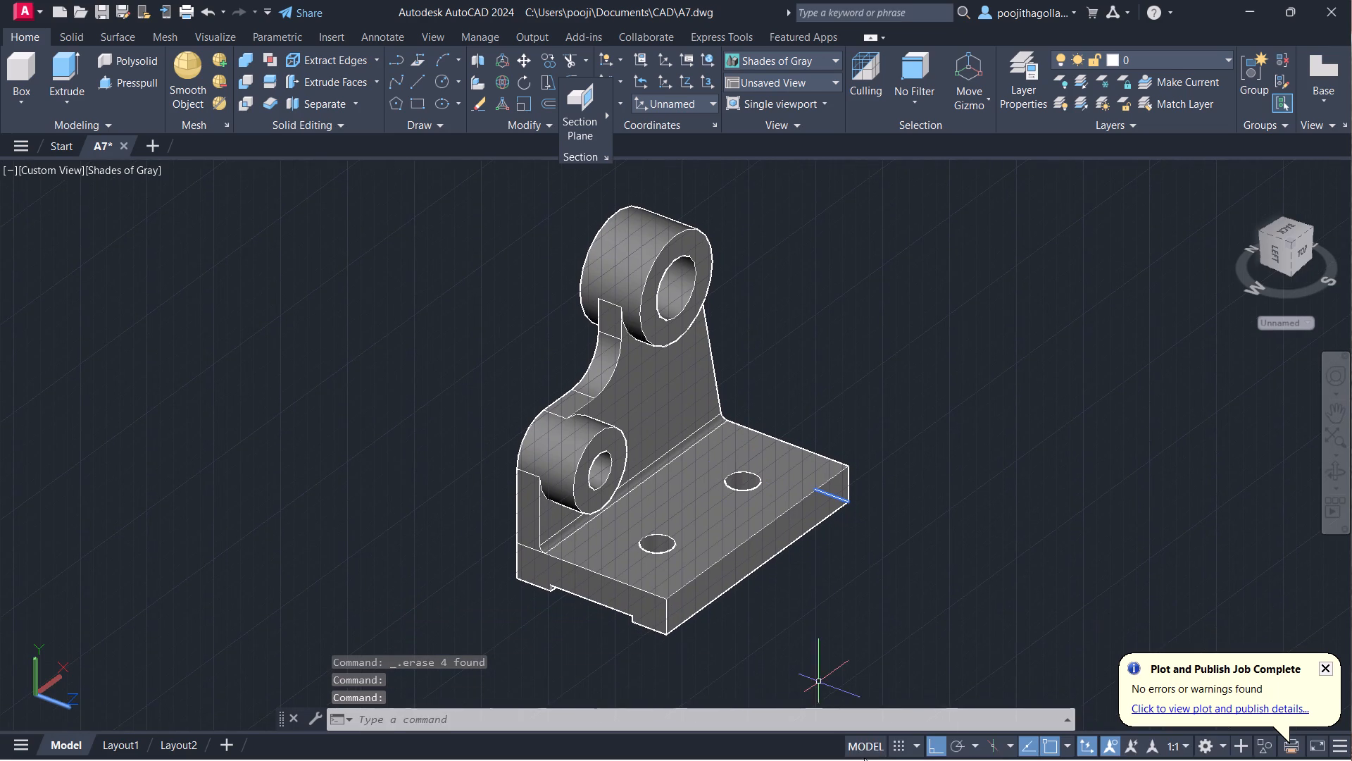